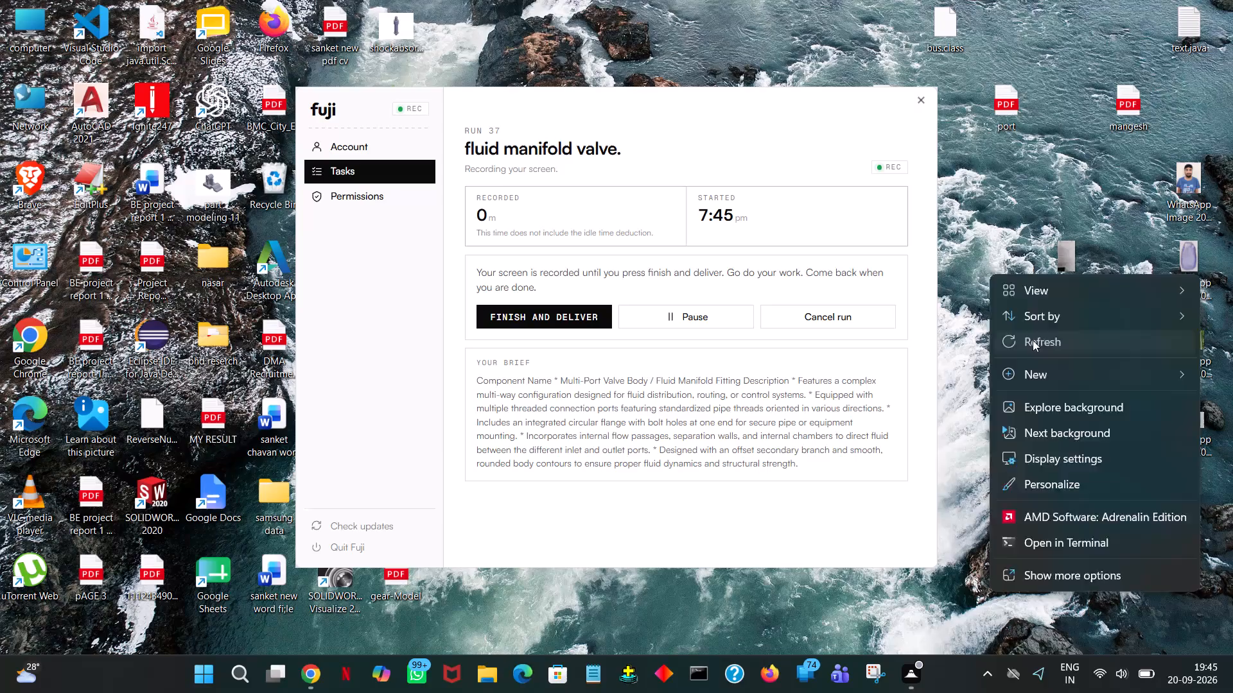
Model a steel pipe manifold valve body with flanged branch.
Switch to Google Chrome and skip the advertisement playing before the YouTube lofi music video.
click(319, 682)
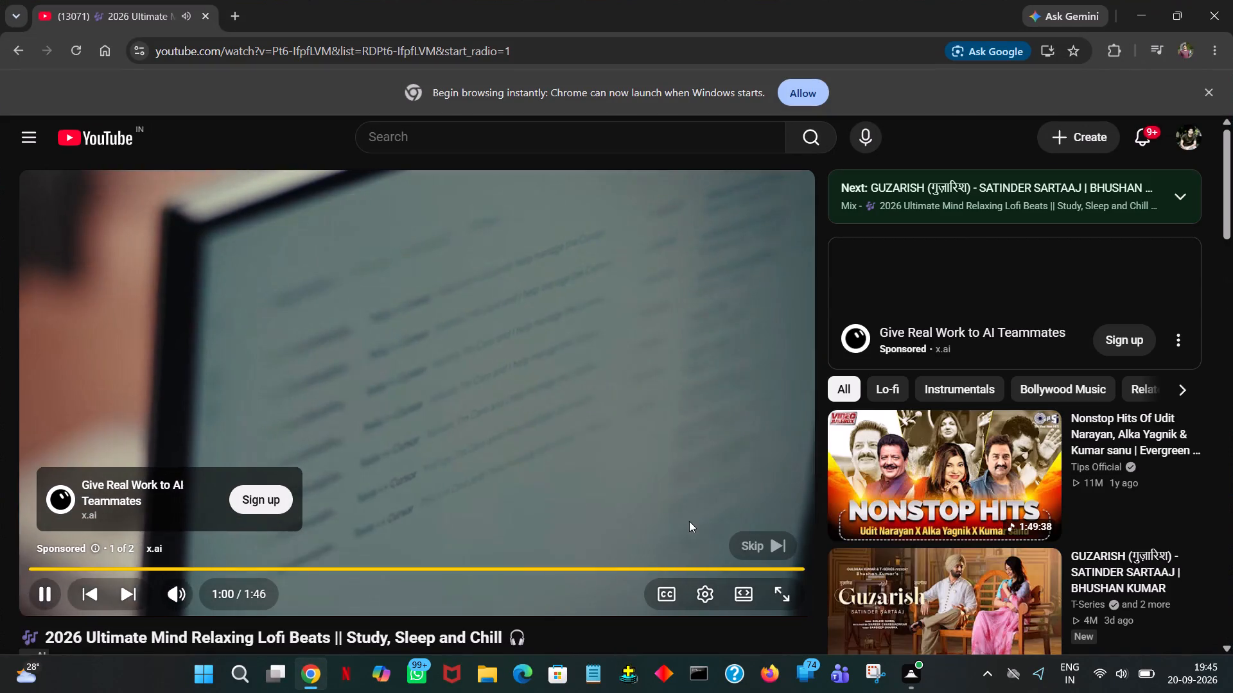
click(786, 543)
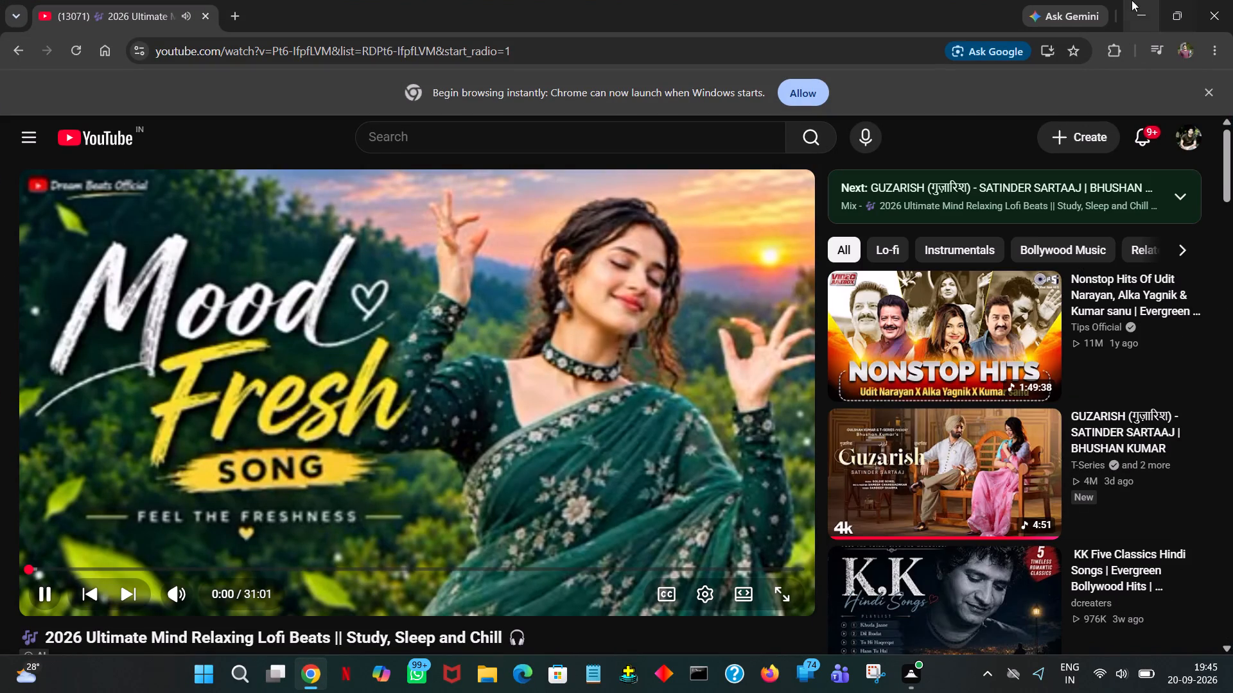
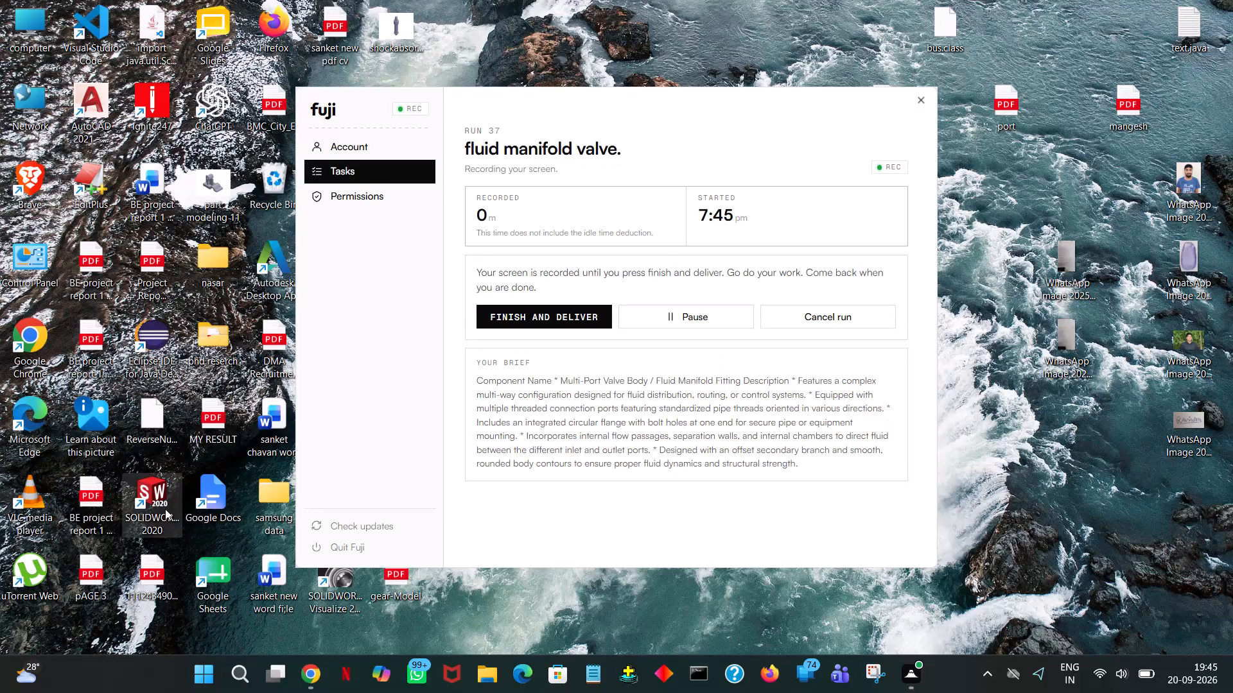
Launch SOLIDWORKS 2020 from the desktop.
double_click(165, 508)
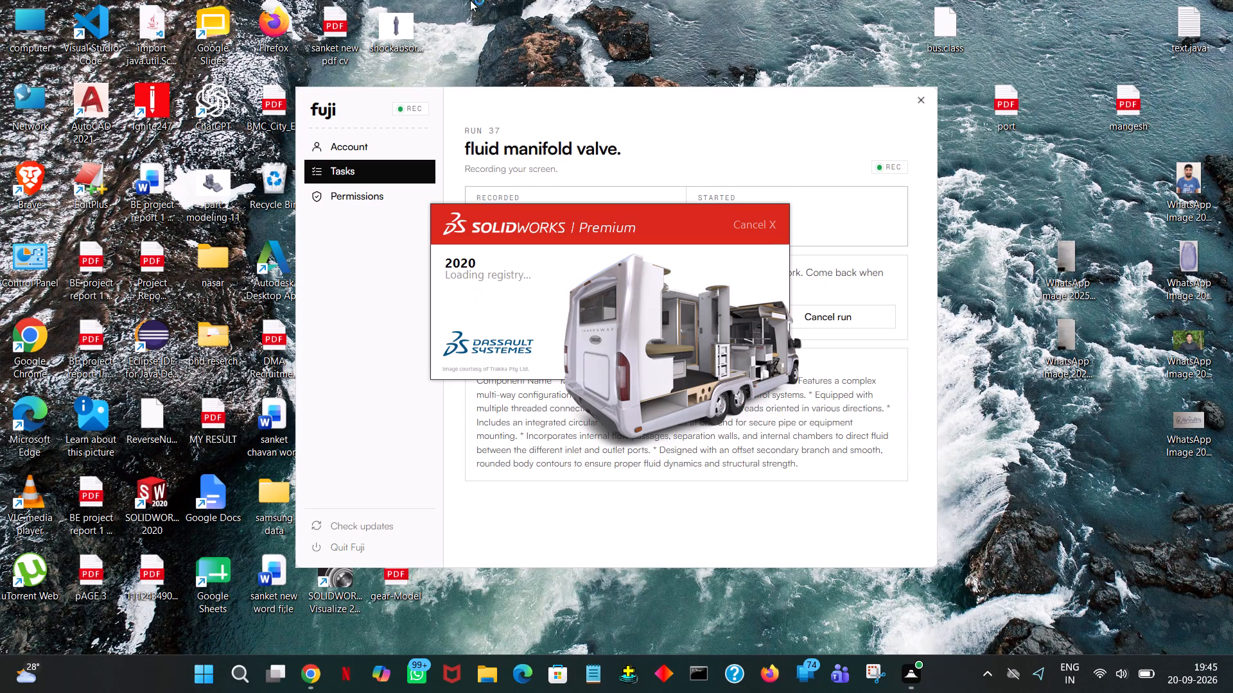
Open the fluid manifold valve image from the photo new job folder on drive E and close the folder window.
double_click(31, 21)
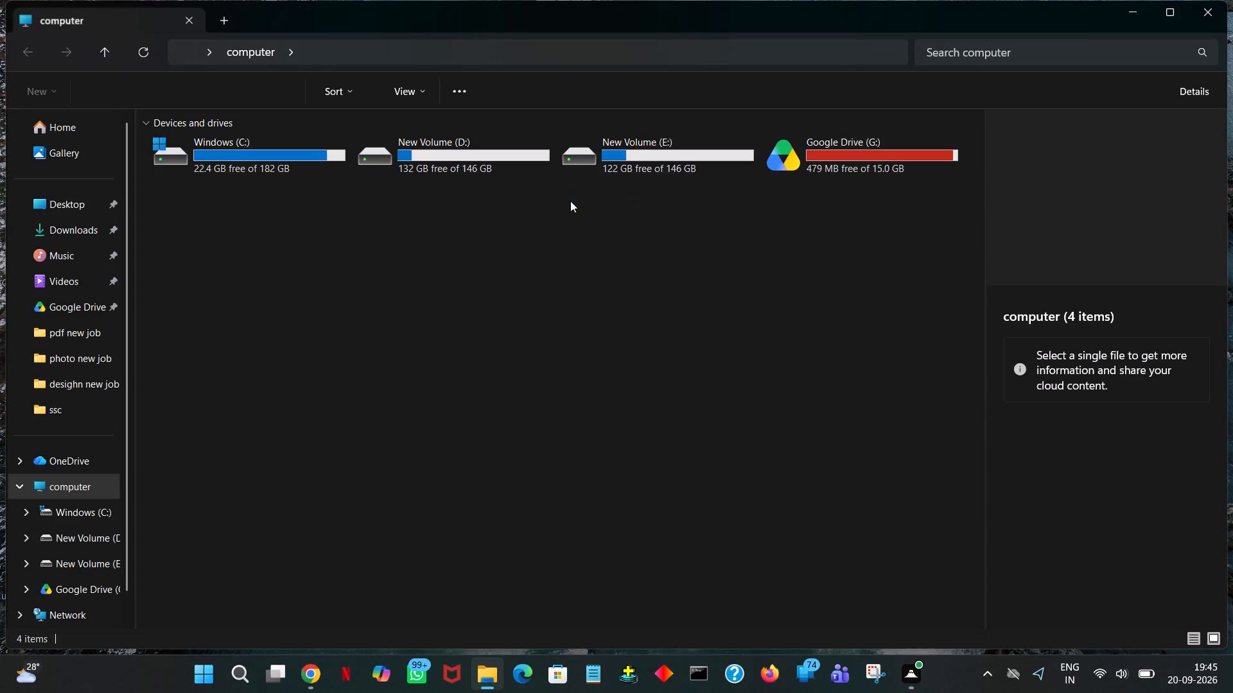
double_click(658, 161)
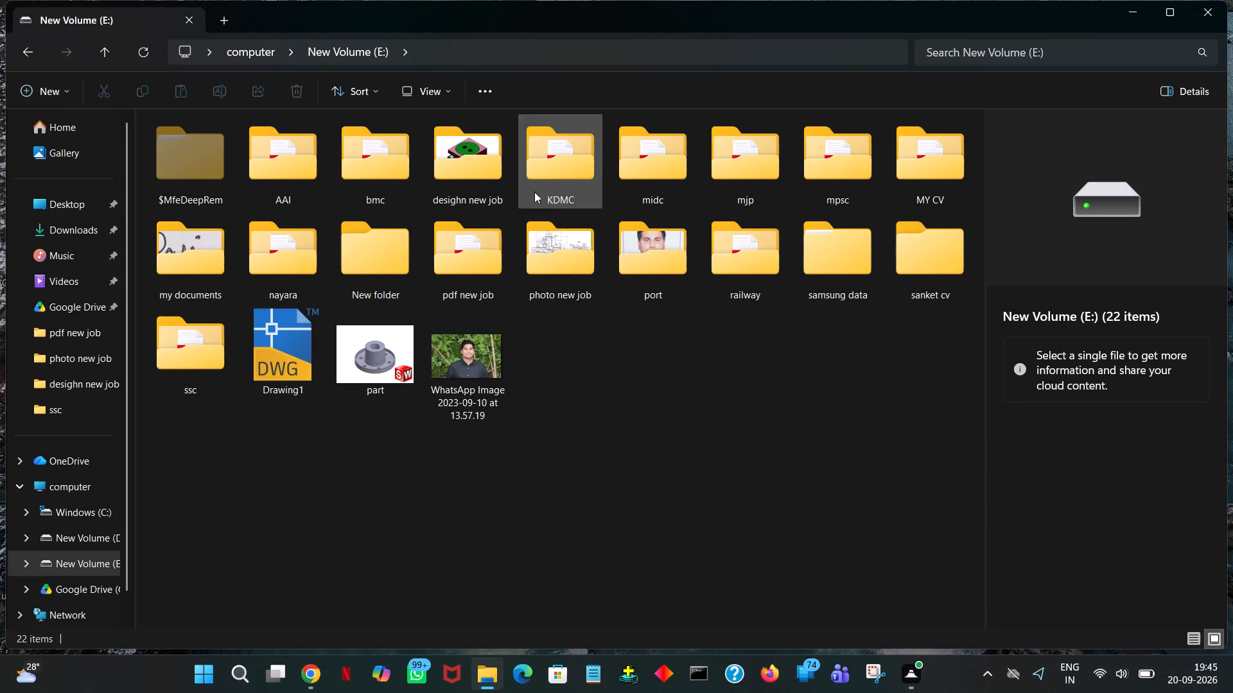
double_click(576, 282)
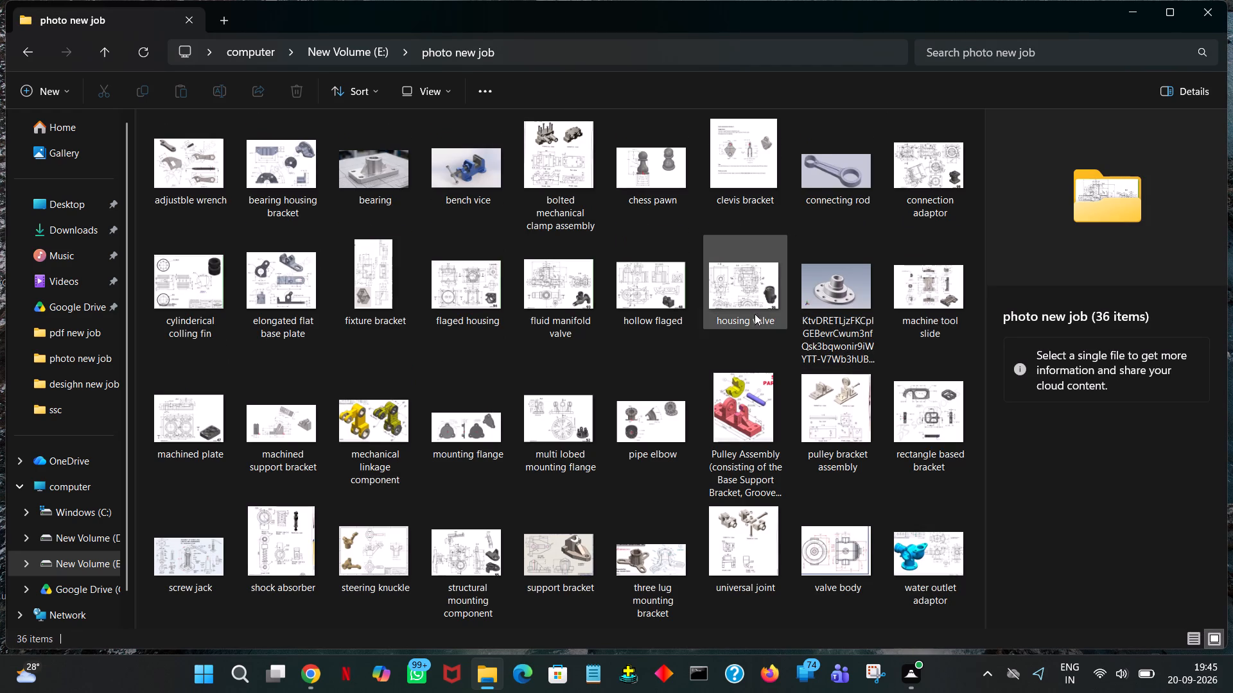
double_click(560, 295)
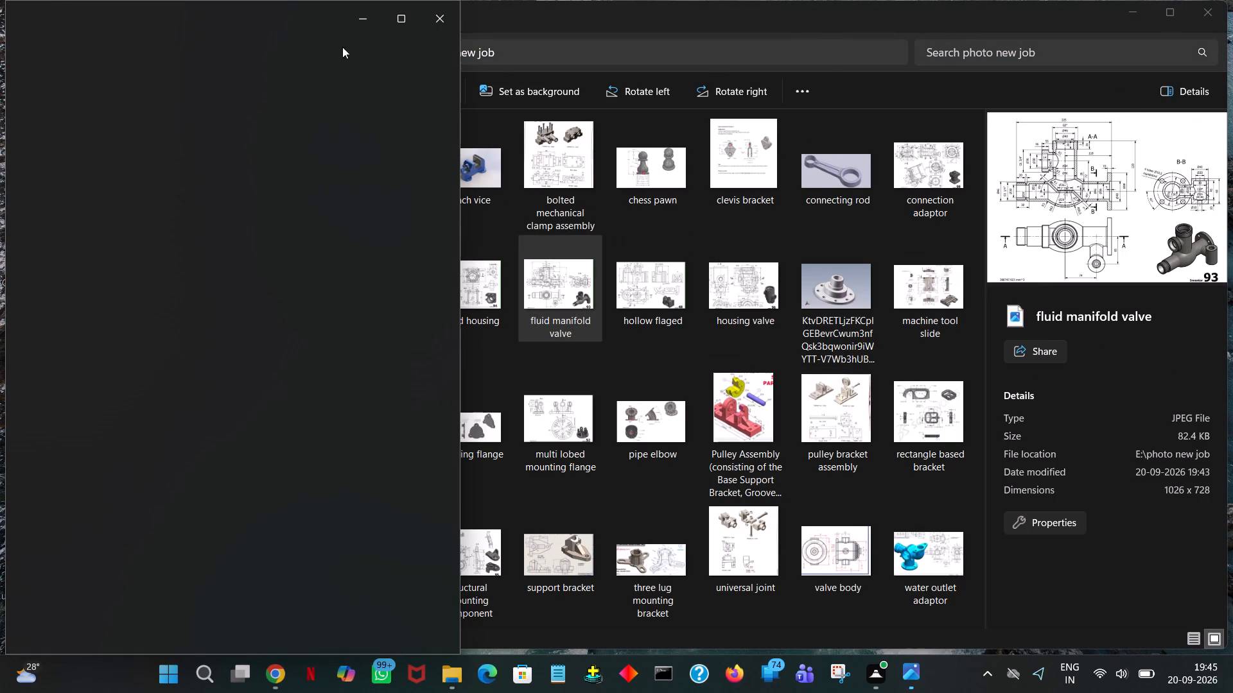
click(1214, 8)
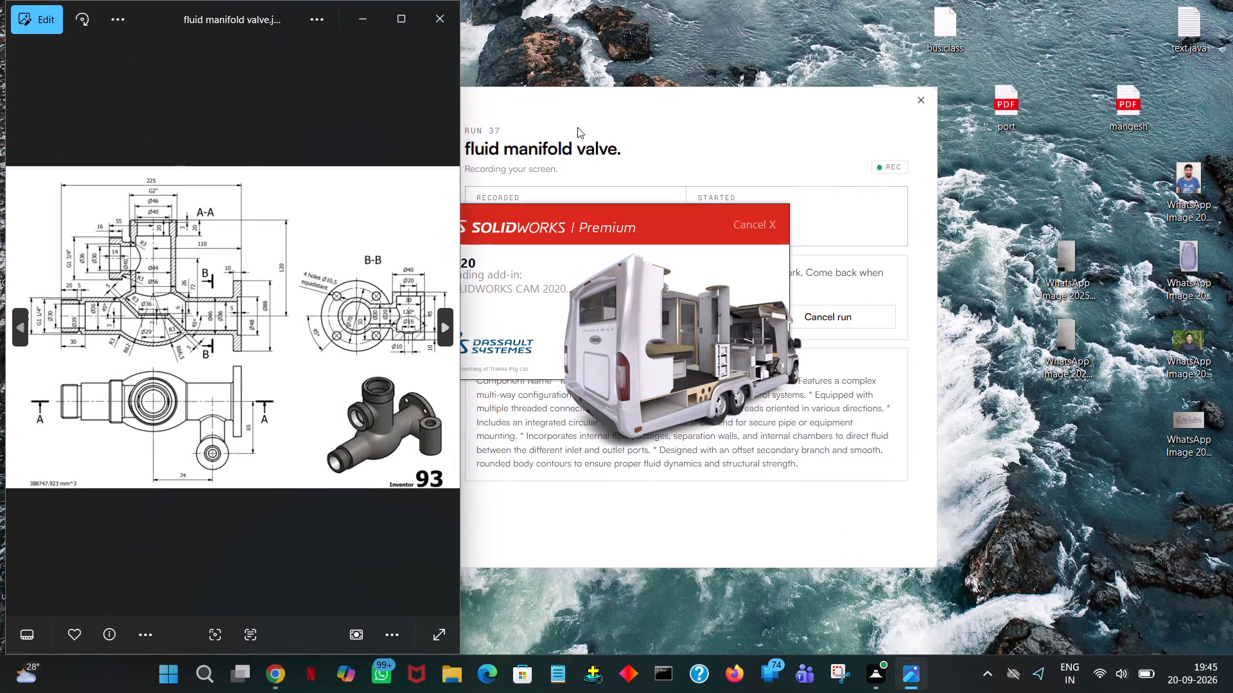
Examine the fluid manifold valve drawing, covering section A-A, section B-B, the top view and the isometric view.
ctrl+scroll(297, 360, down, 3)
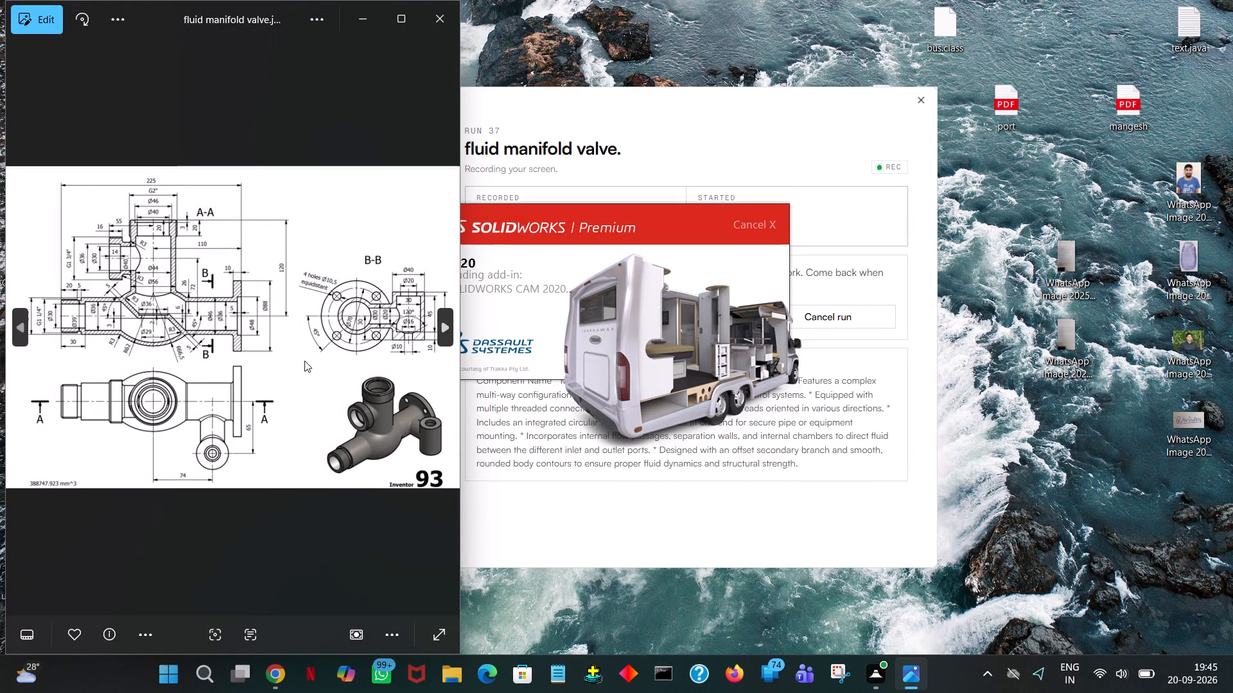
ctrl+scroll(306, 361, down, 3)
ctrl+click(306, 361)
ctrl+scroll(306, 361, up, 6)
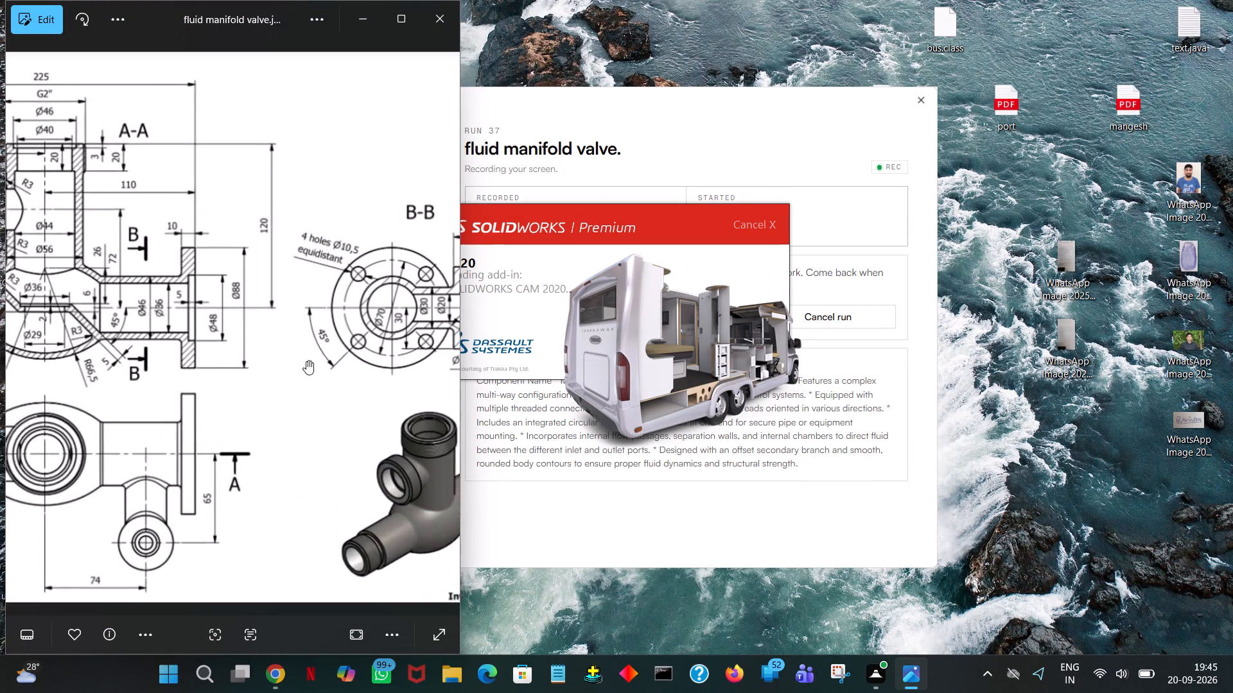
drag(306, 361, 441, 361)
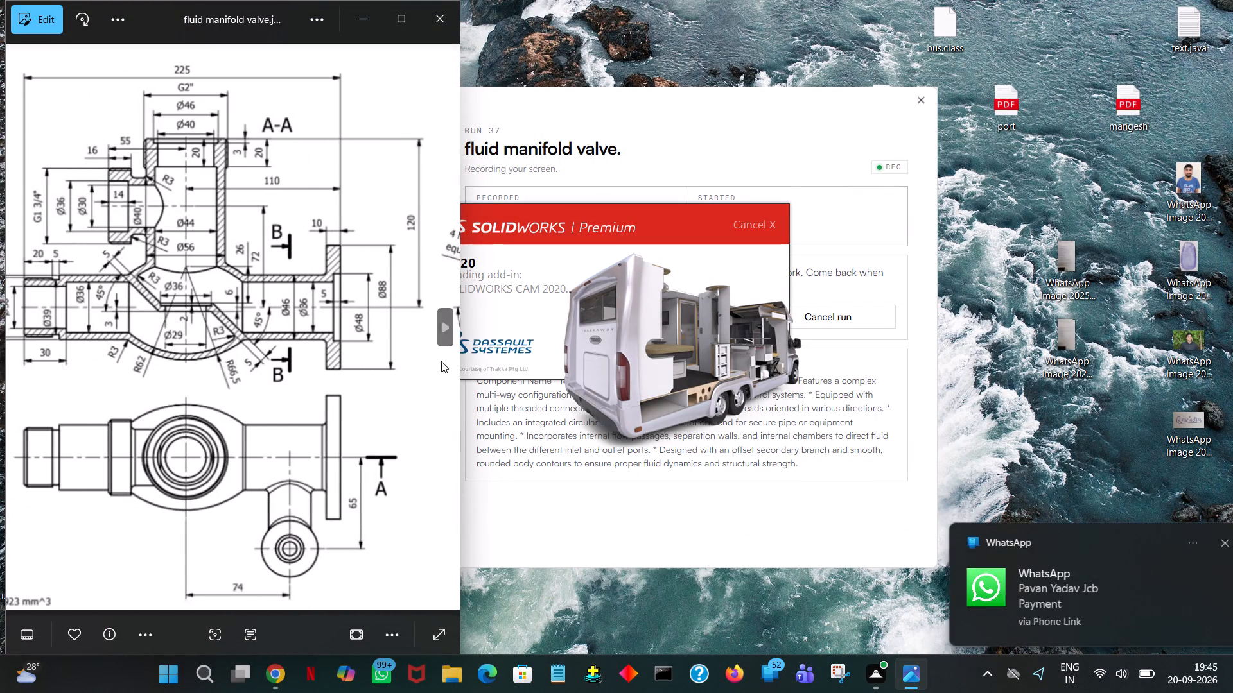
drag(441, 361, 234, 420)
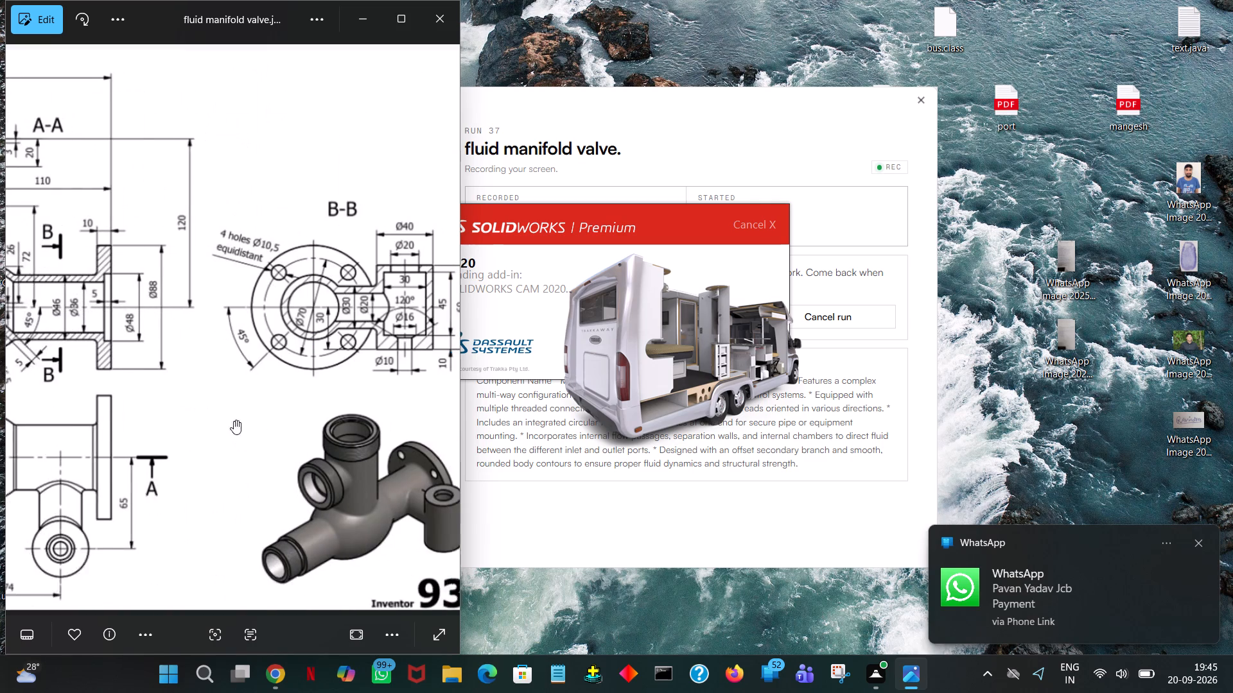
drag(234, 420, 299, 410)
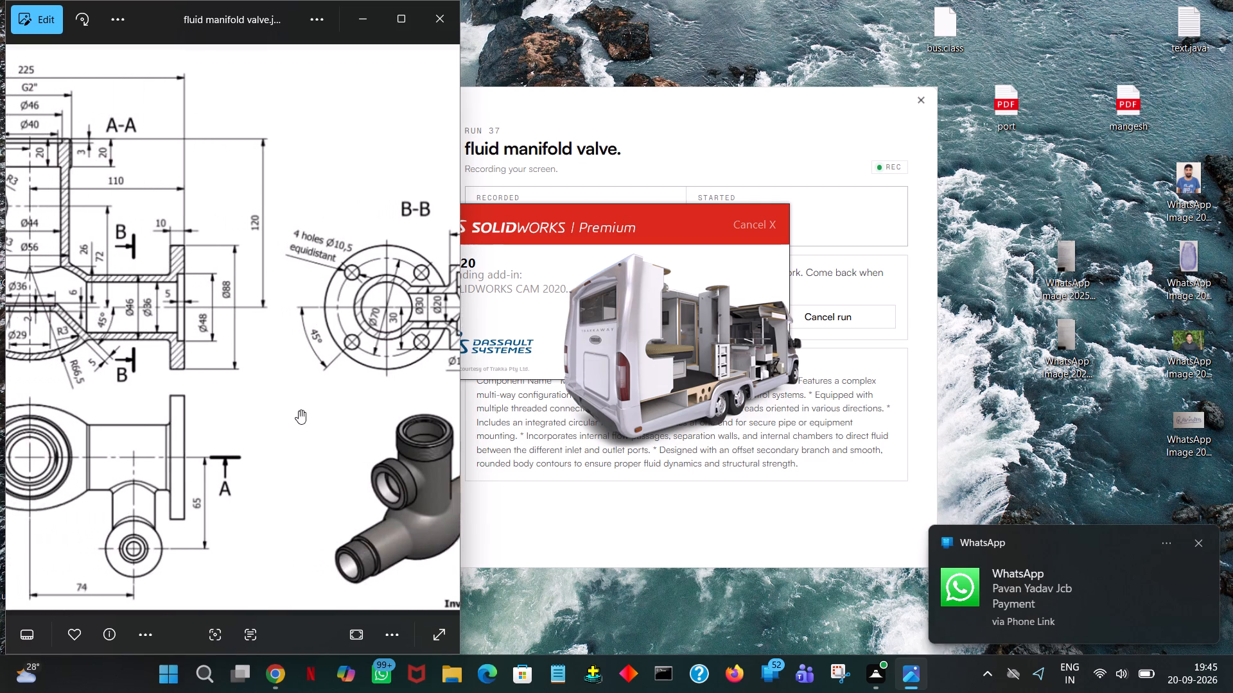
drag(299, 410, 318, 417)
Create a new part document in SOLIDWORKS.
click(587, 123)
double_click(333, 192)
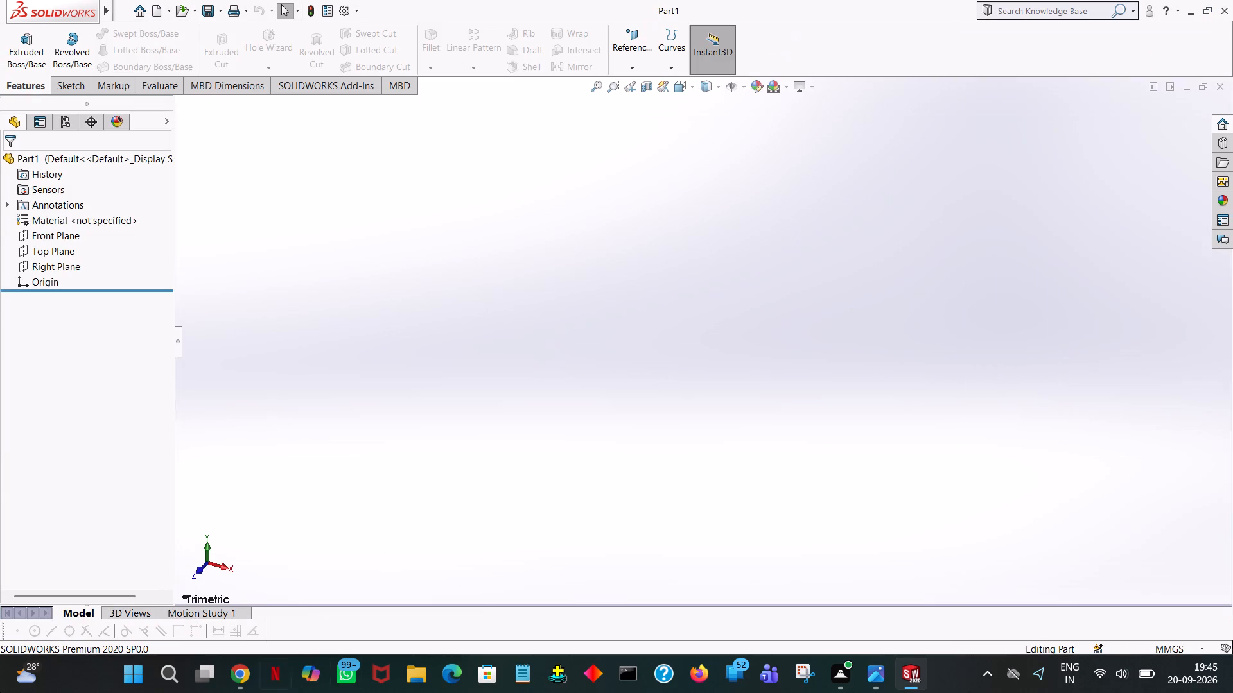
Restore the SOLIDWORKS window to a smaller size and position it beside the reference drawing.
click(1200, 8)
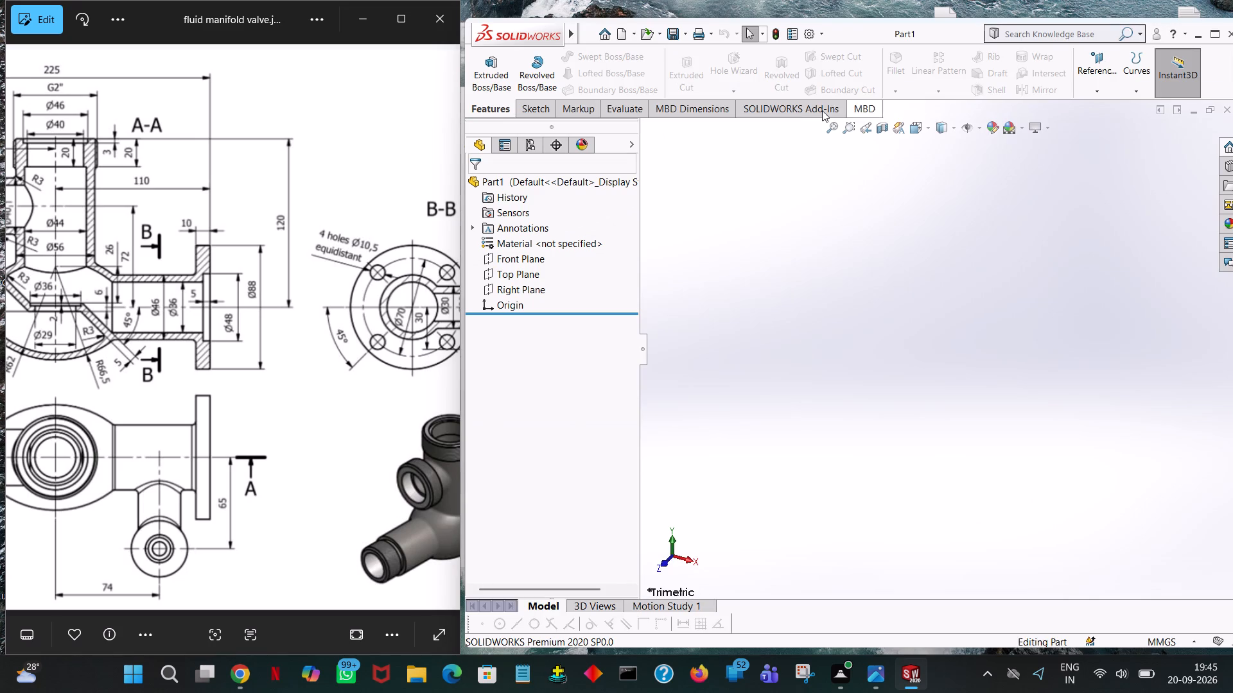
drag(871, 19, 874, 8)
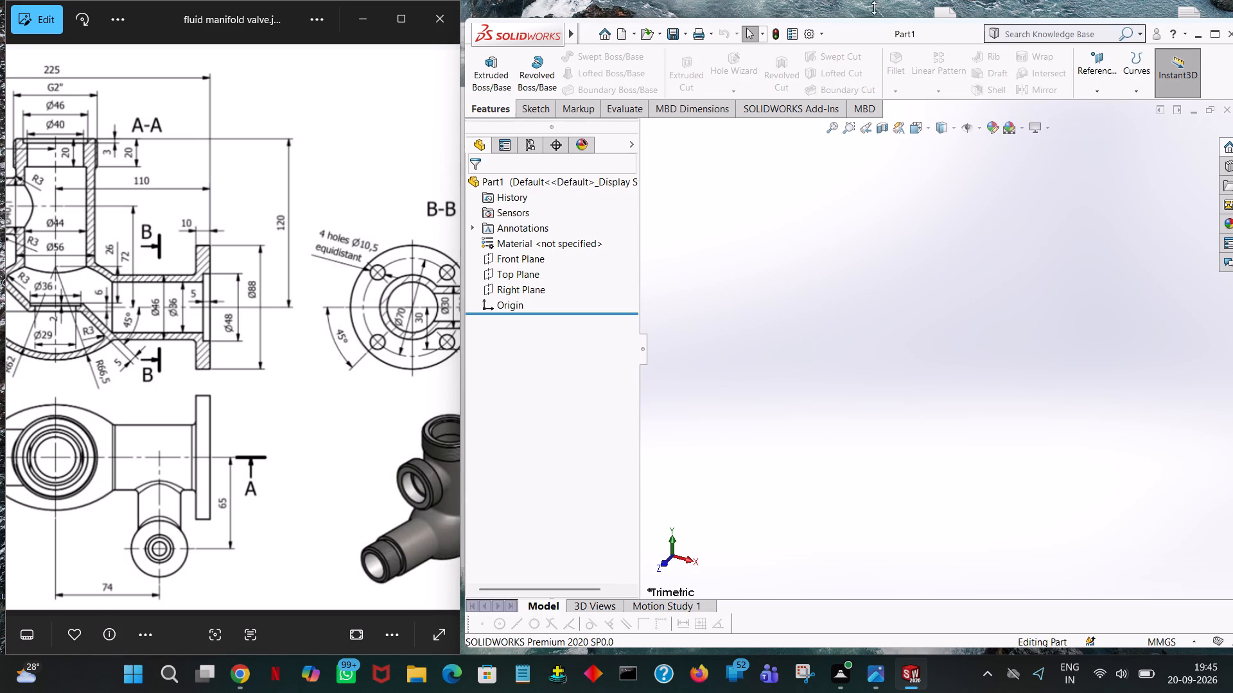
drag(874, 8, 879, 0)
click(752, 208)
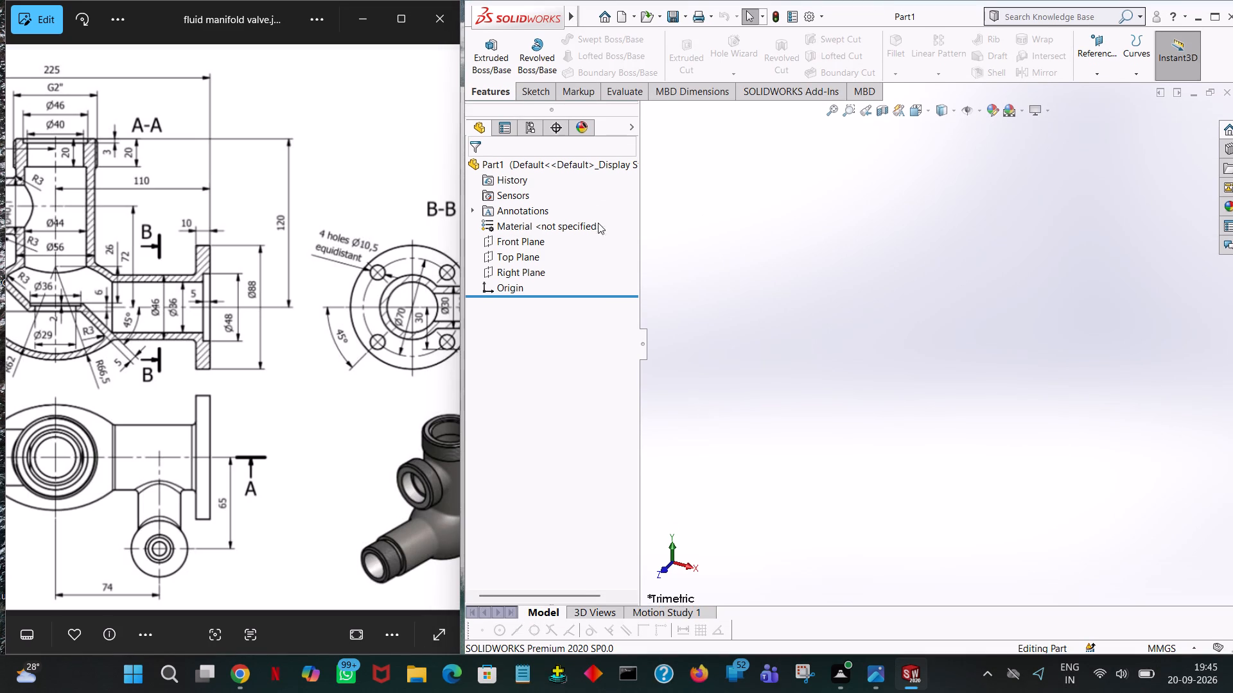
Start a new sketch on the Front Plane.
click(523, 242)
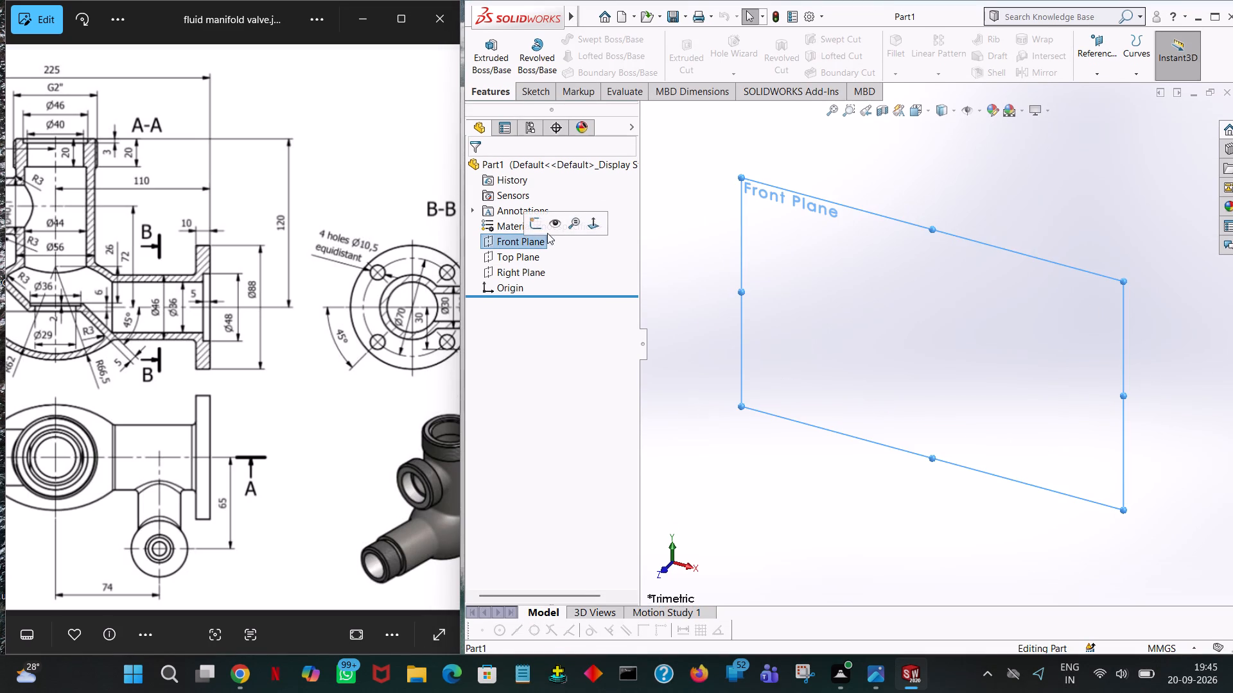
click(535, 227)
Examine section A-A and the top view of the valve drawing for the main body's dimensions.
middle_drag(214, 328, 220, 332)
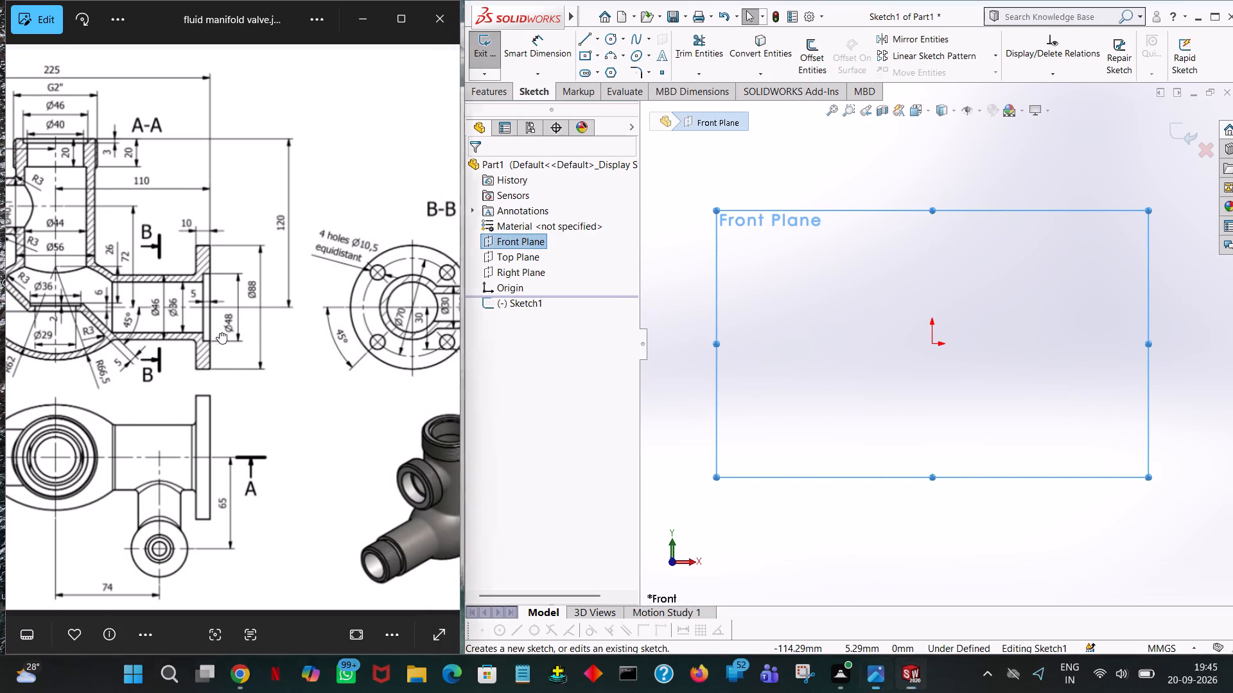
middle_drag(220, 332, 487, 401)
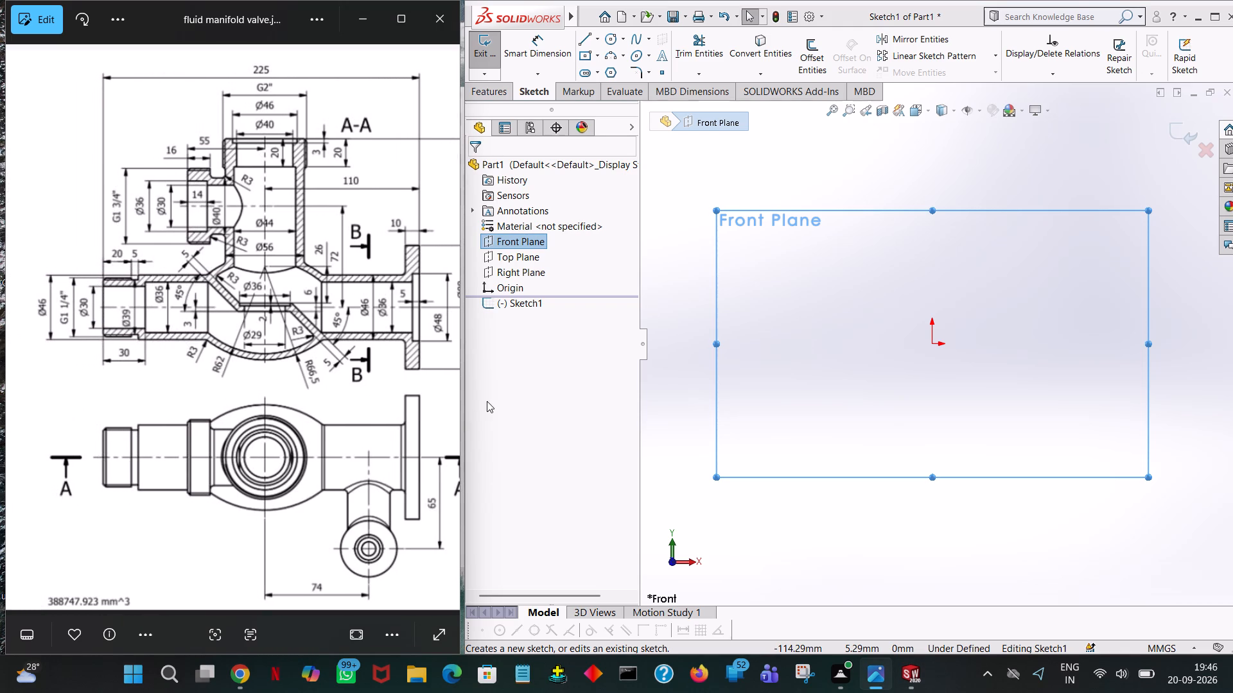
middle_drag(487, 401, 469, 422)
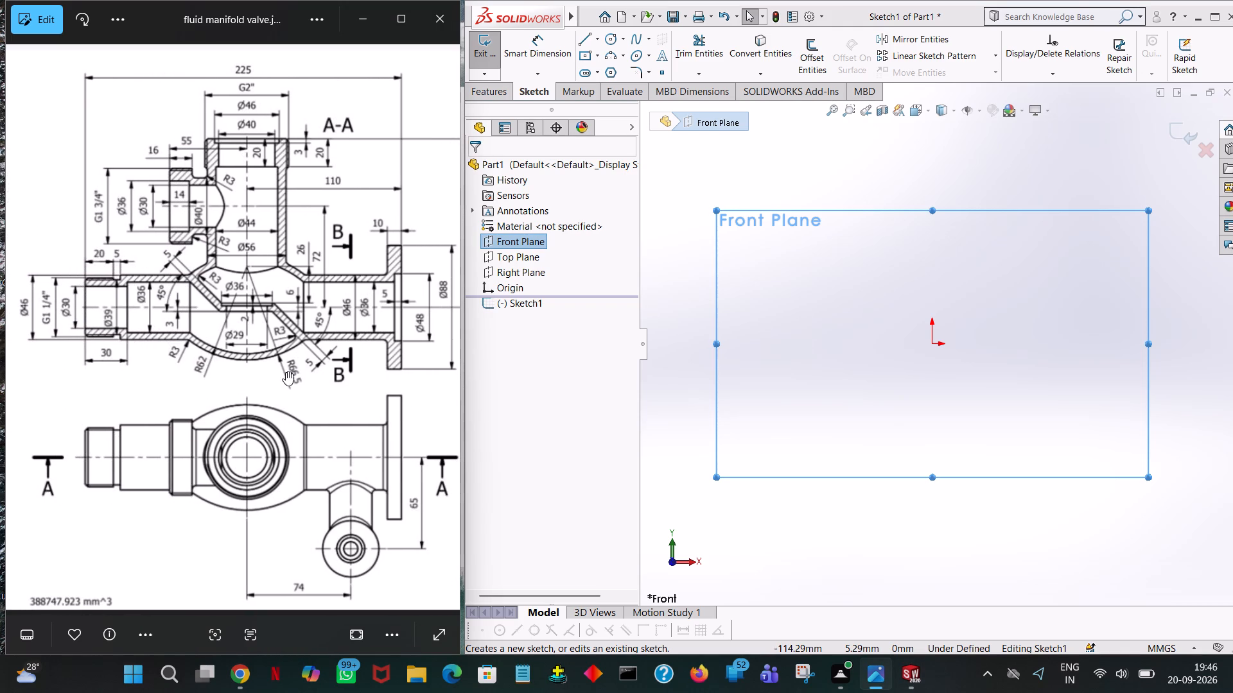
ctrl+scroll(283, 354, down, 3)
ctrl+scroll(283, 352, up, 4)
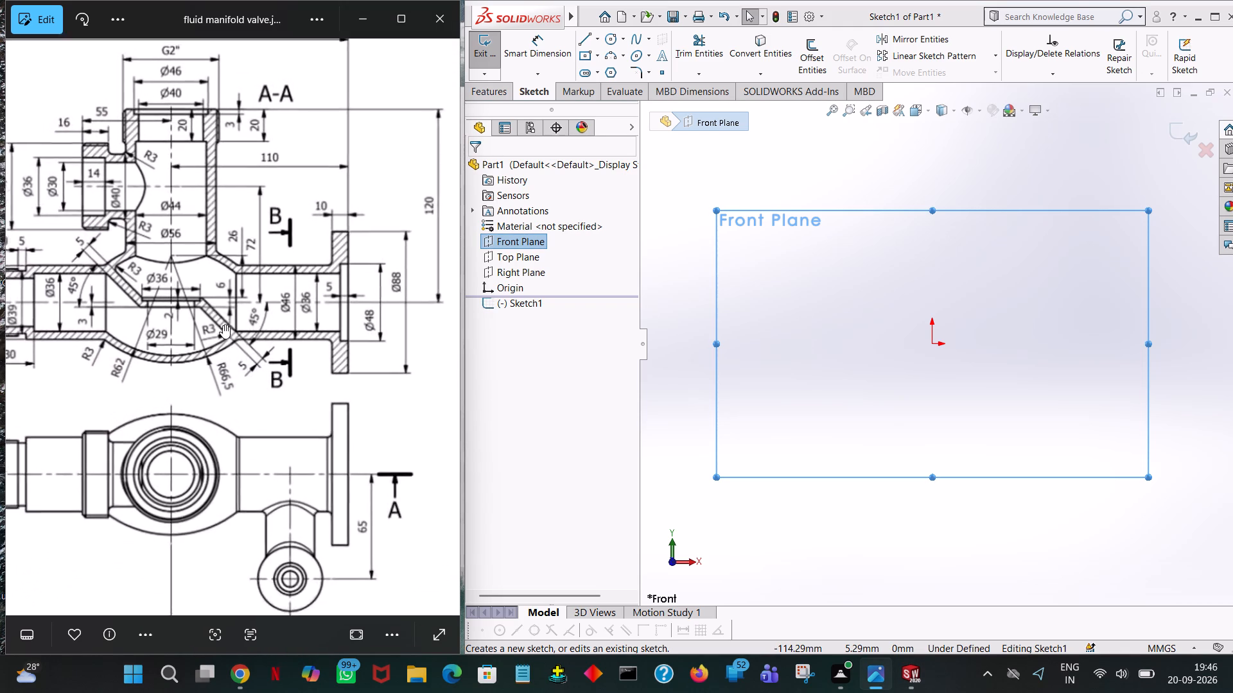
ctrl+scroll(223, 325, up, 2)
ctrl+scroll(250, 271, down, 1)
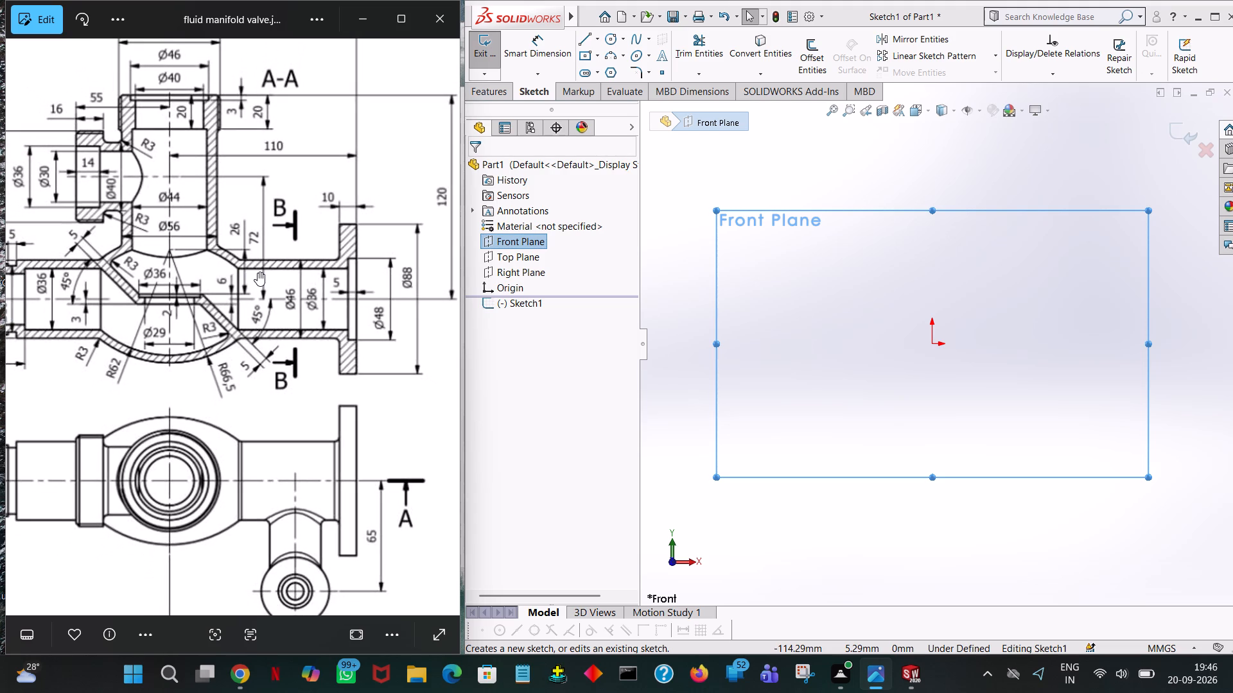
ctrl+scroll(263, 273, down, 3)
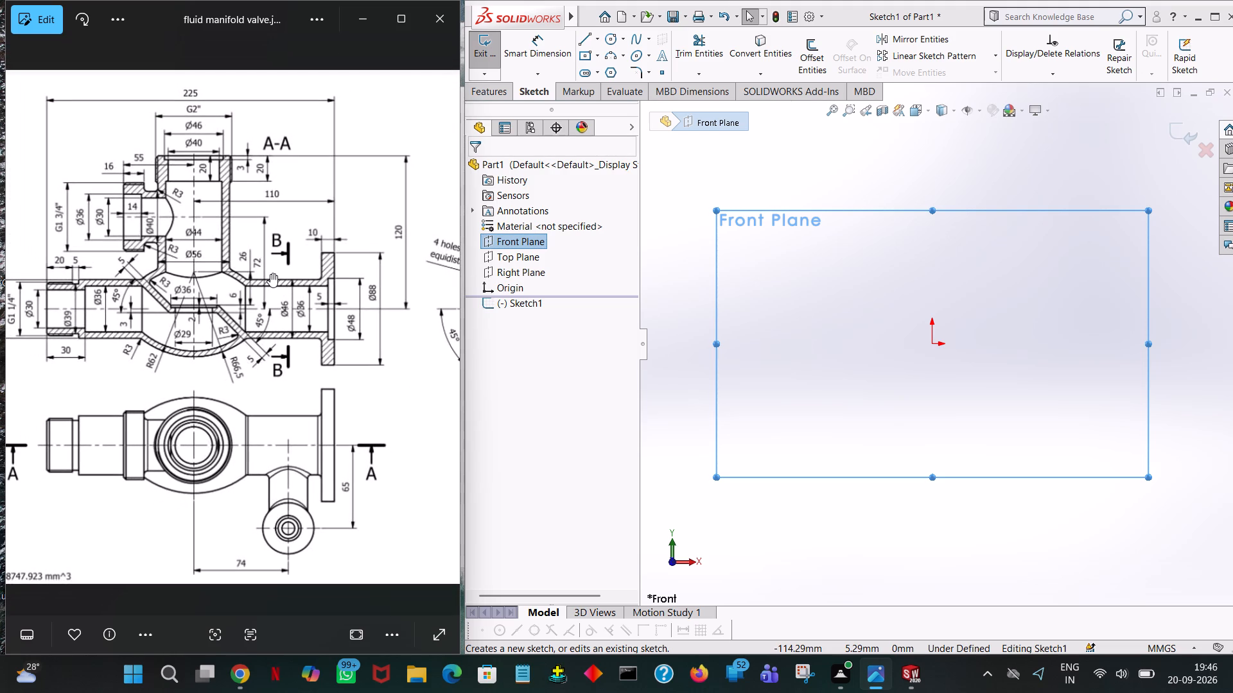
ctrl+scroll(270, 273, down, 3)
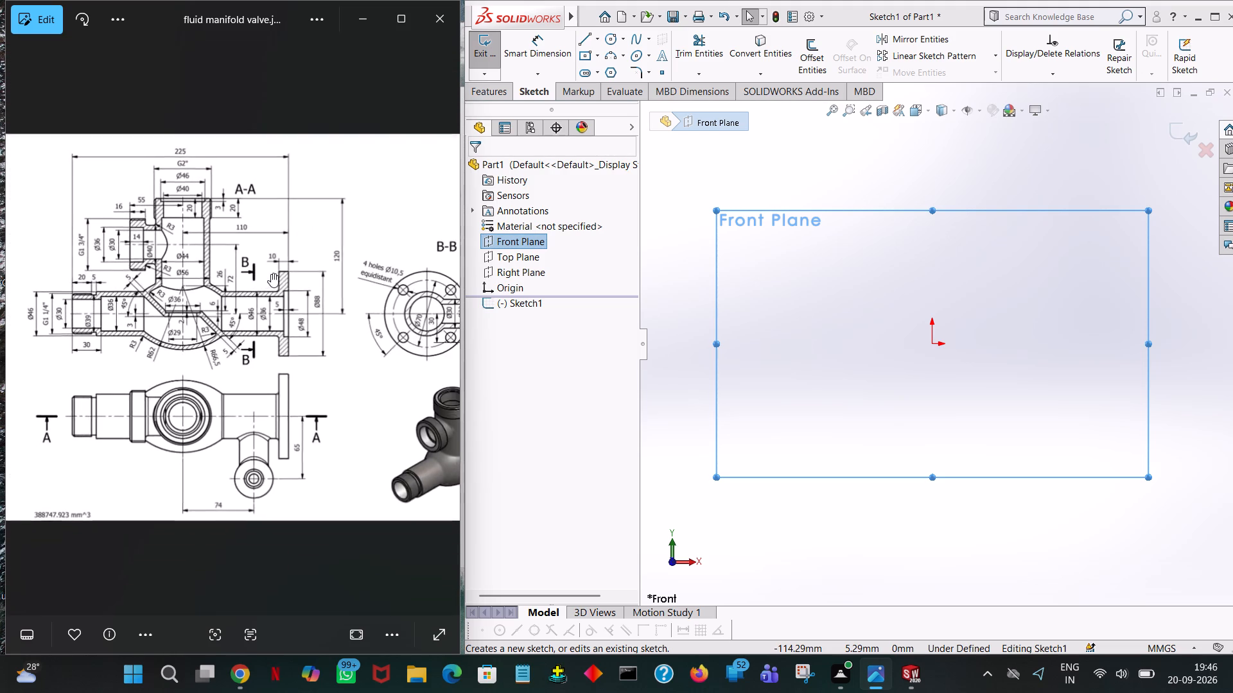
ctrl+scroll(271, 273, down, 2)
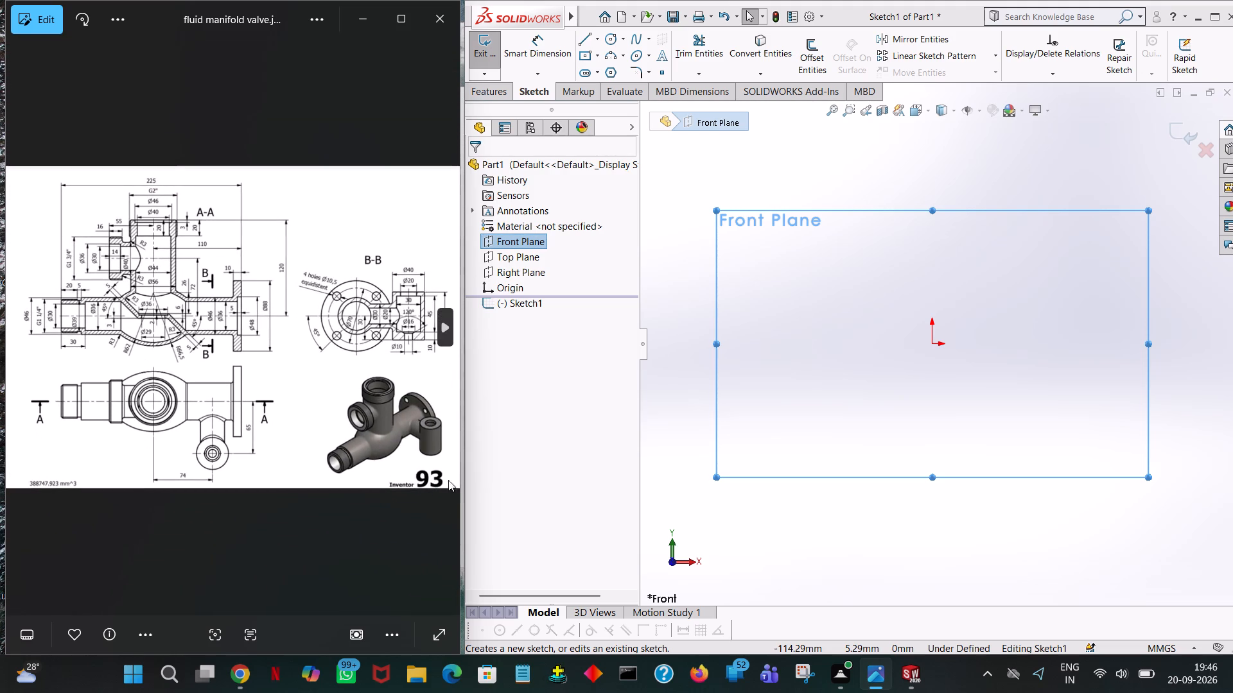
Examine the isometric view up close to study the shape of the threaded ports and the main body.
ctrl+scroll(387, 471, up, 2)
ctrl+scroll(460, 493, up, 1)
ctrl+scroll(368, 483, up, 1)
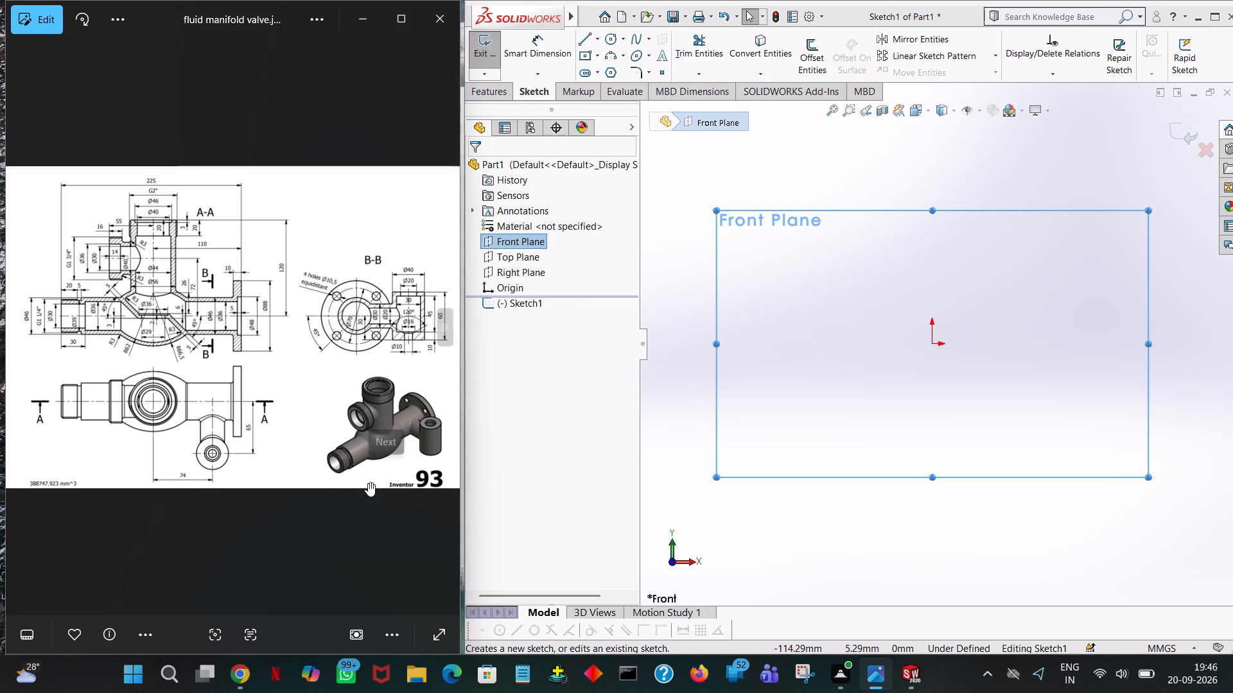
ctrl+scroll(368, 483, up, 1)
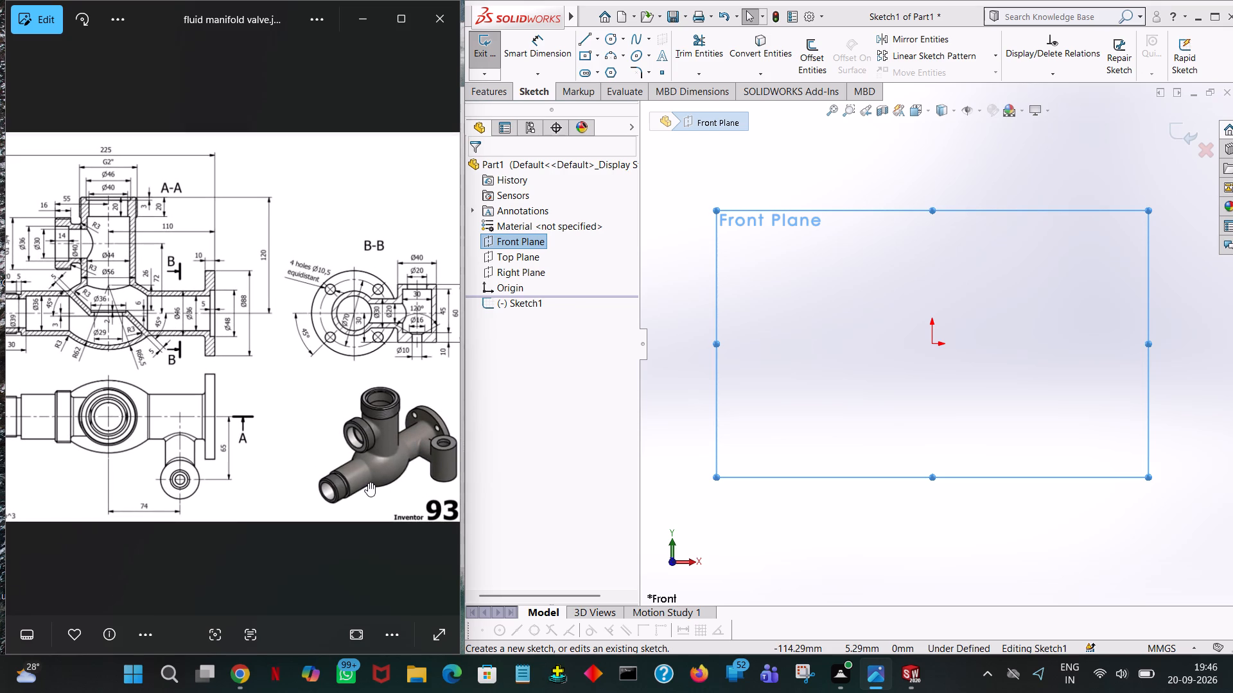
ctrl+scroll(349, 511, up, 5)
scroll(348, 511, right, 1)
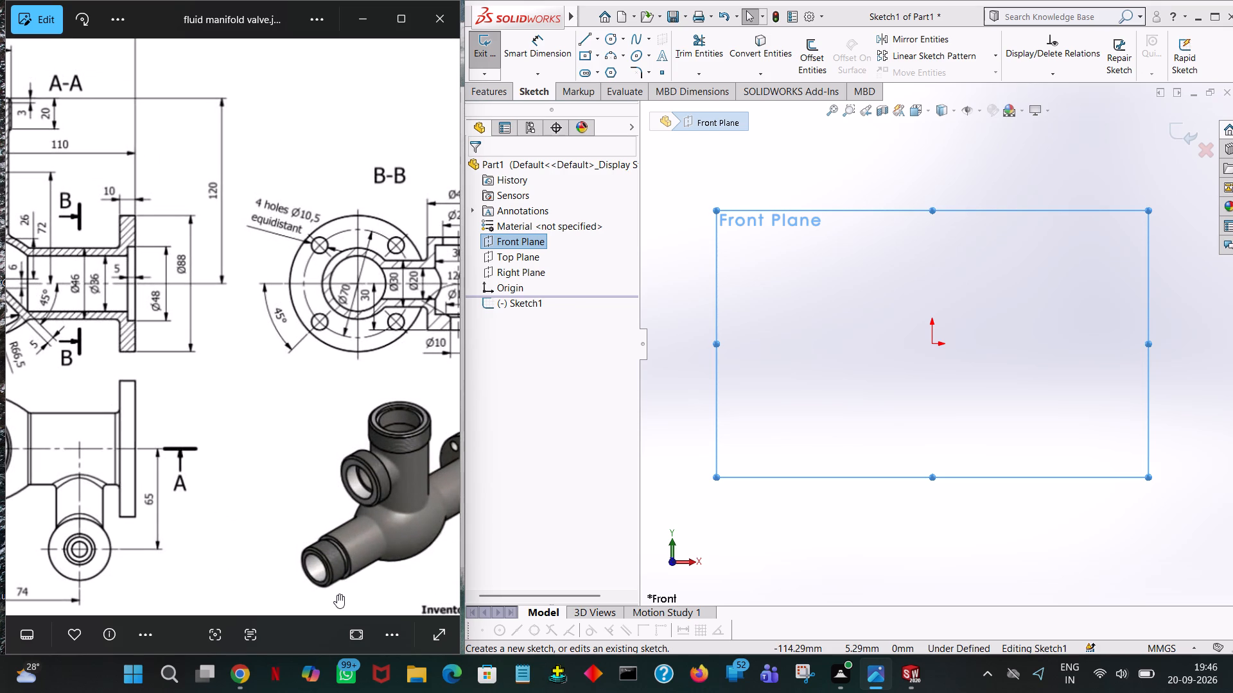
ctrl+scroll(337, 594, up, 9)
ctrl+scroll(326, 561, down, 10)
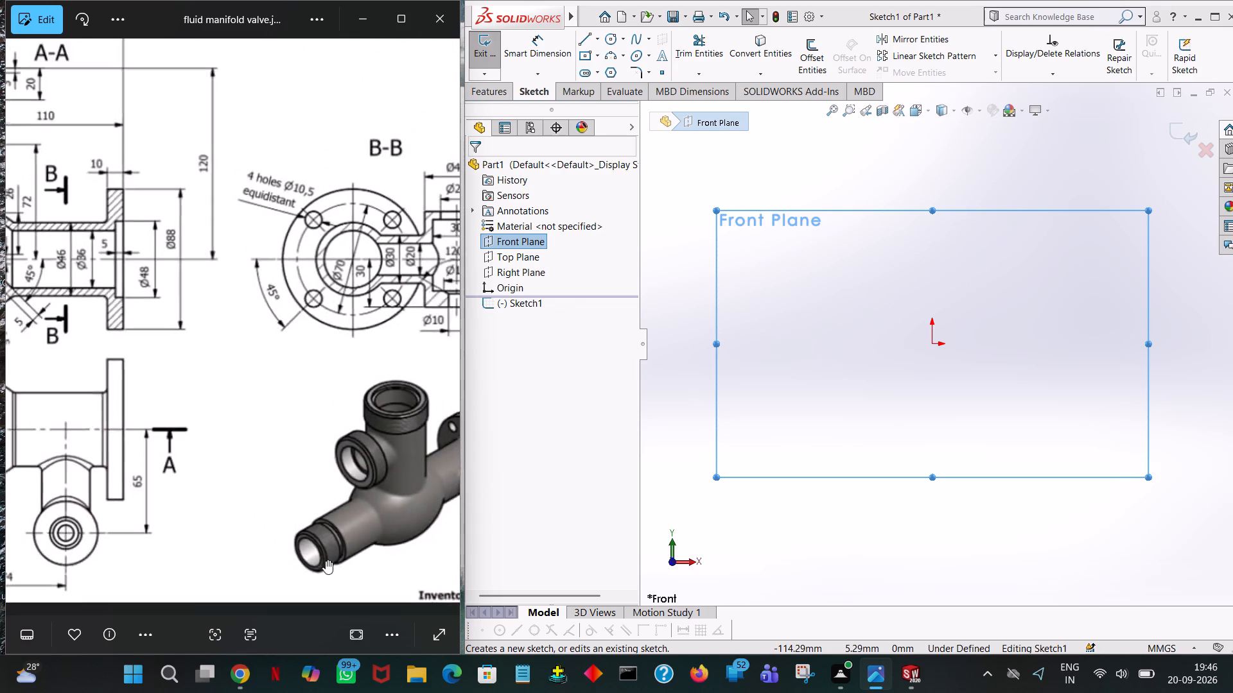
ctrl+scroll(326, 560, down, 2)
ctrl+scroll(317, 547, up, 2)
scroll(317, 543, right, 1)
ctrl+scroll(325, 568, up, 9)
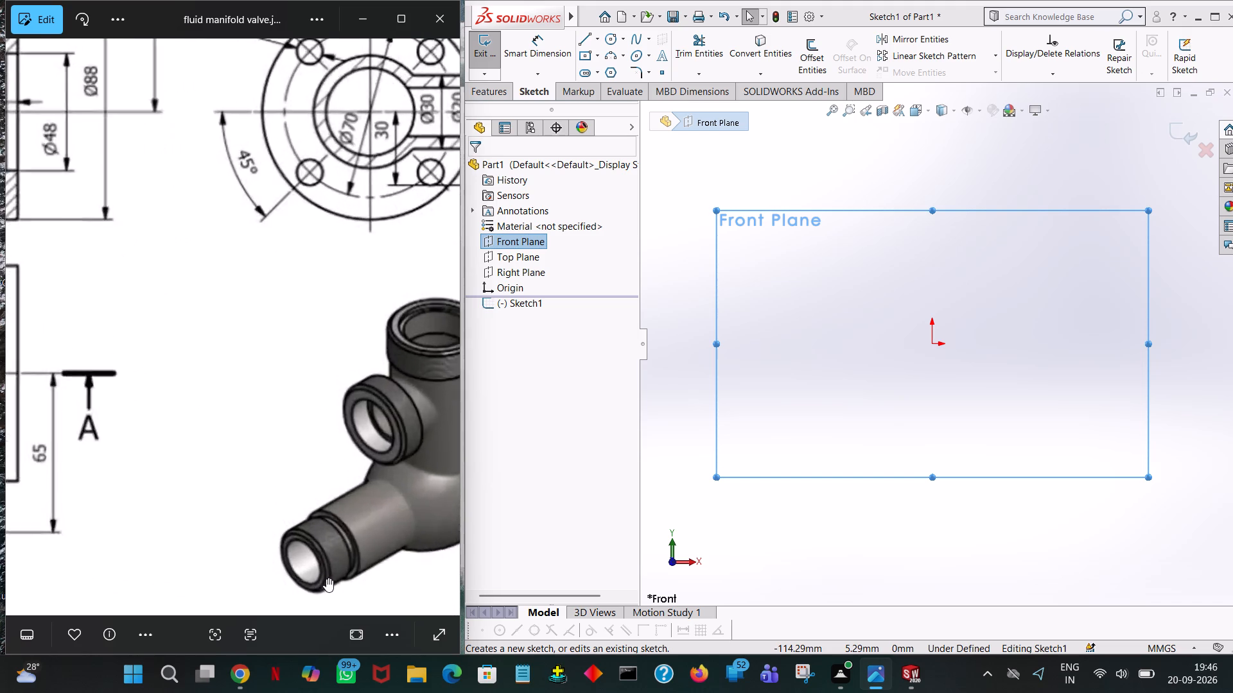
ctrl+scroll(326, 578, up, 3)
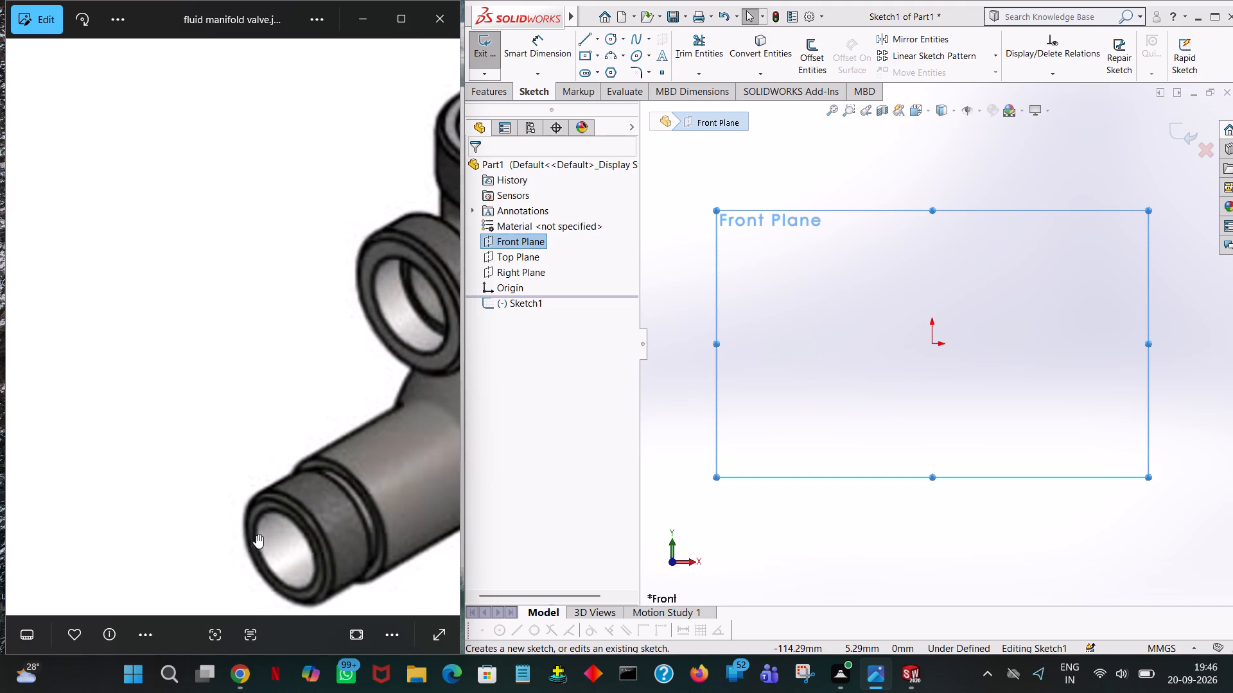
click(297, 515)
Examine the G1 1/4" threaded port's diameters and lengths in section A-A.
ctrl+scroll(323, 514, down, 13)
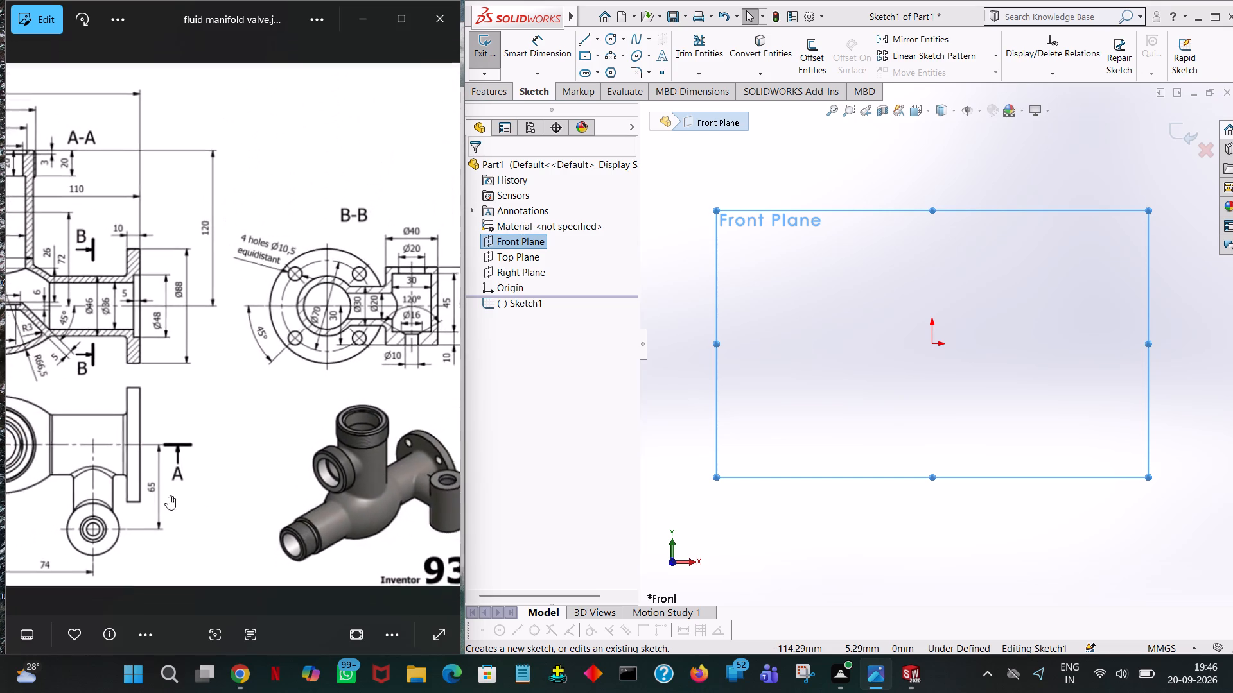
drag(163, 495, 518, 542)
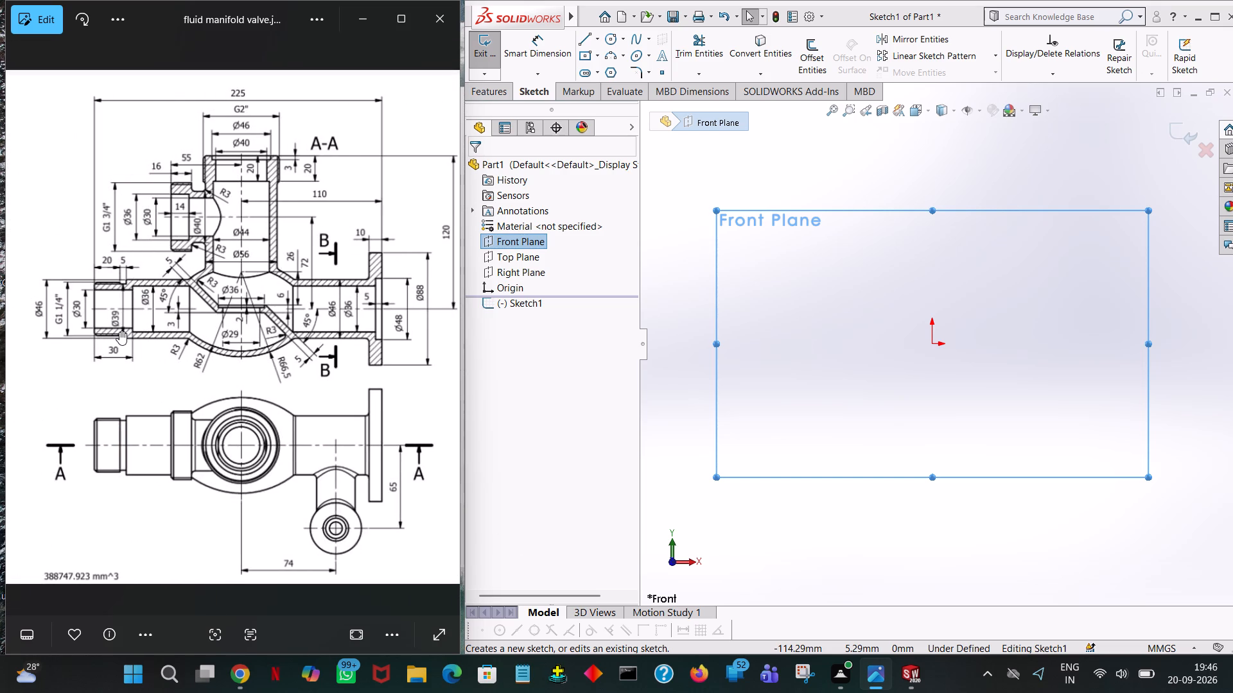
ctrl+scroll(82, 299, up, 5)
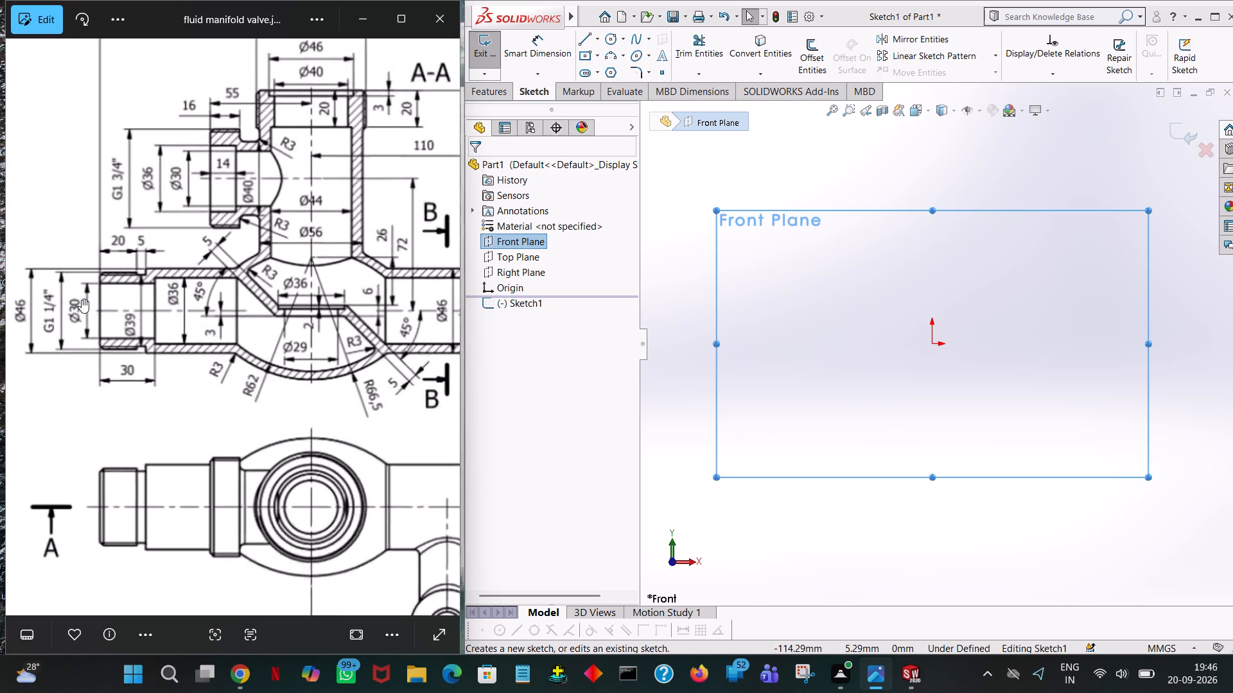
ctrl+scroll(82, 299, up, 2)
ctrl+scroll(123, 298, down, 2)
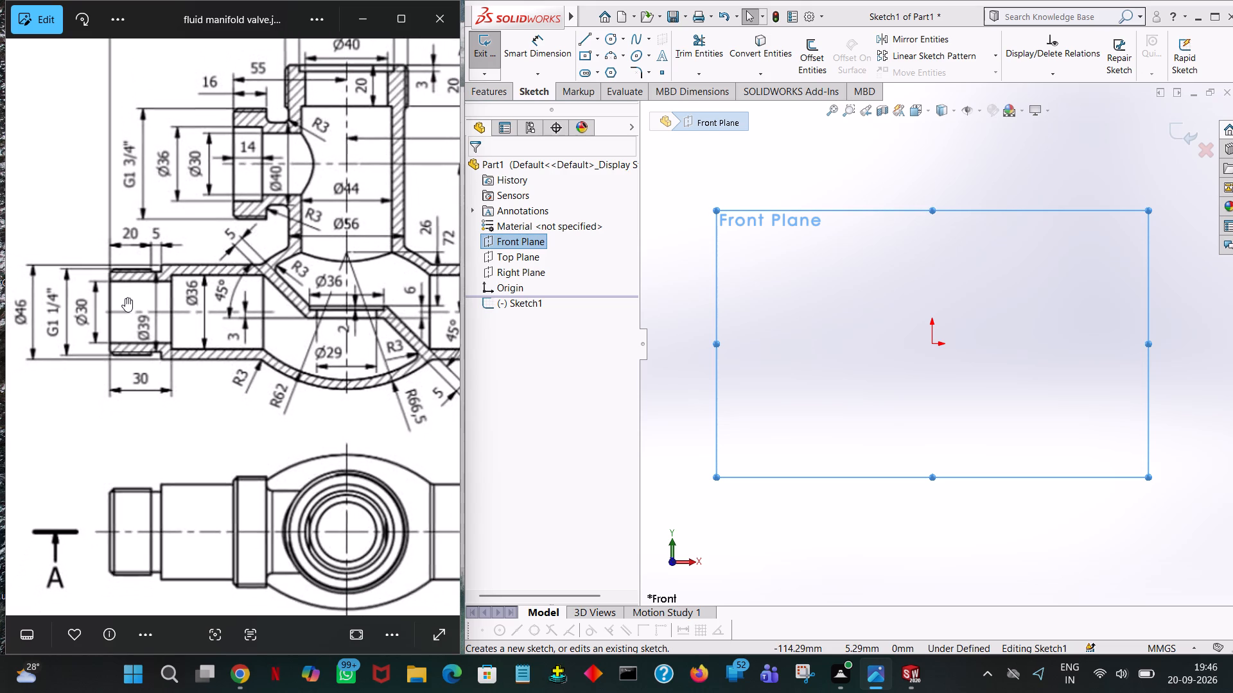
Sketch a circle centred on the origin with an 18 mm radius (36/2), matching the port's Ø36 bore.
ctrl+scroll(125, 298, up, 4)
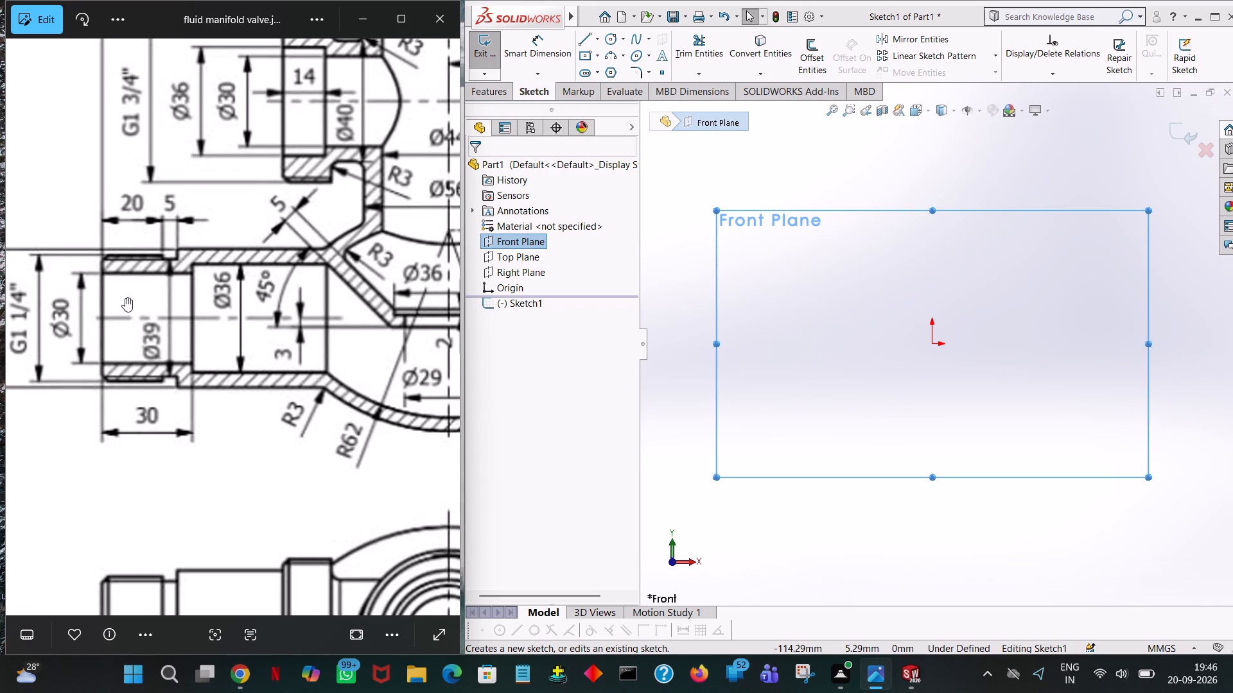
ctrl+scroll(130, 298, down, 4)
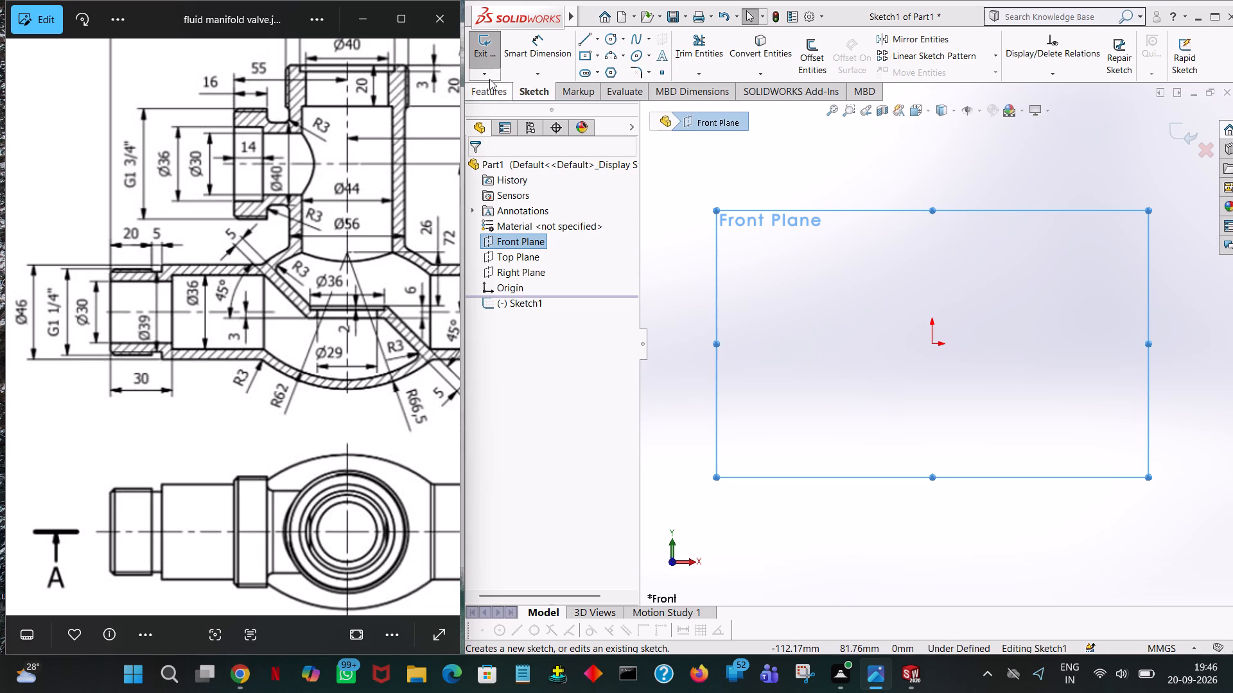
click(608, 43)
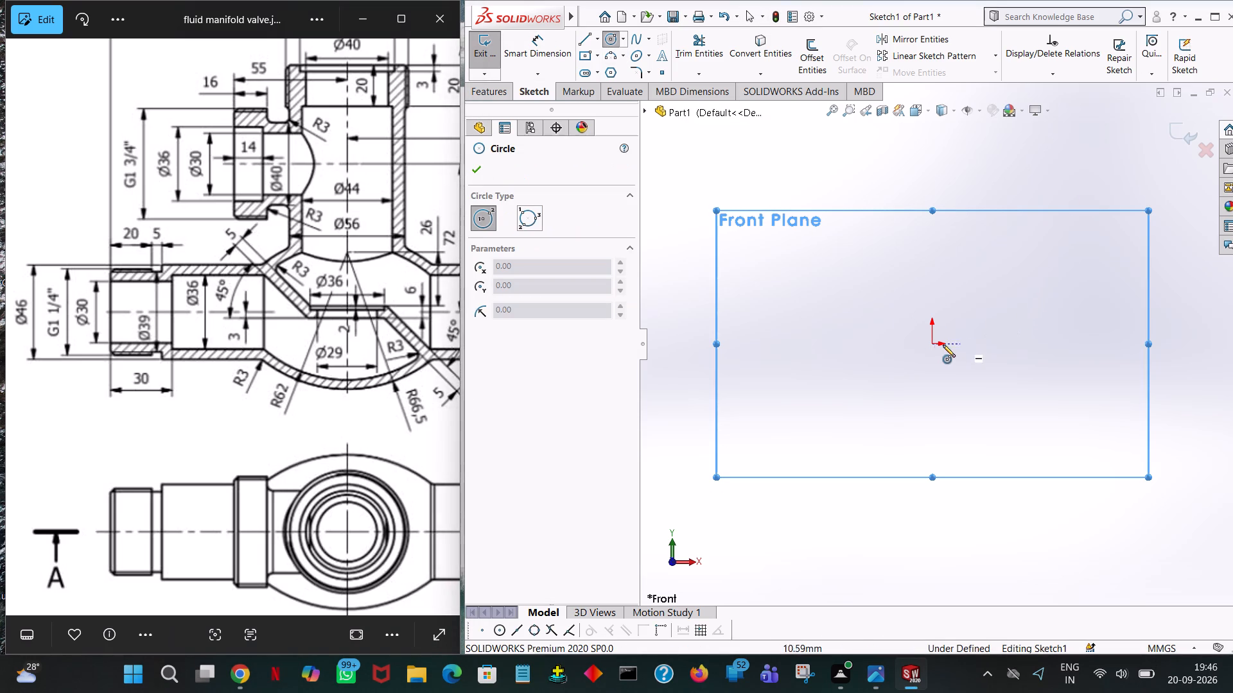
click(932, 343)
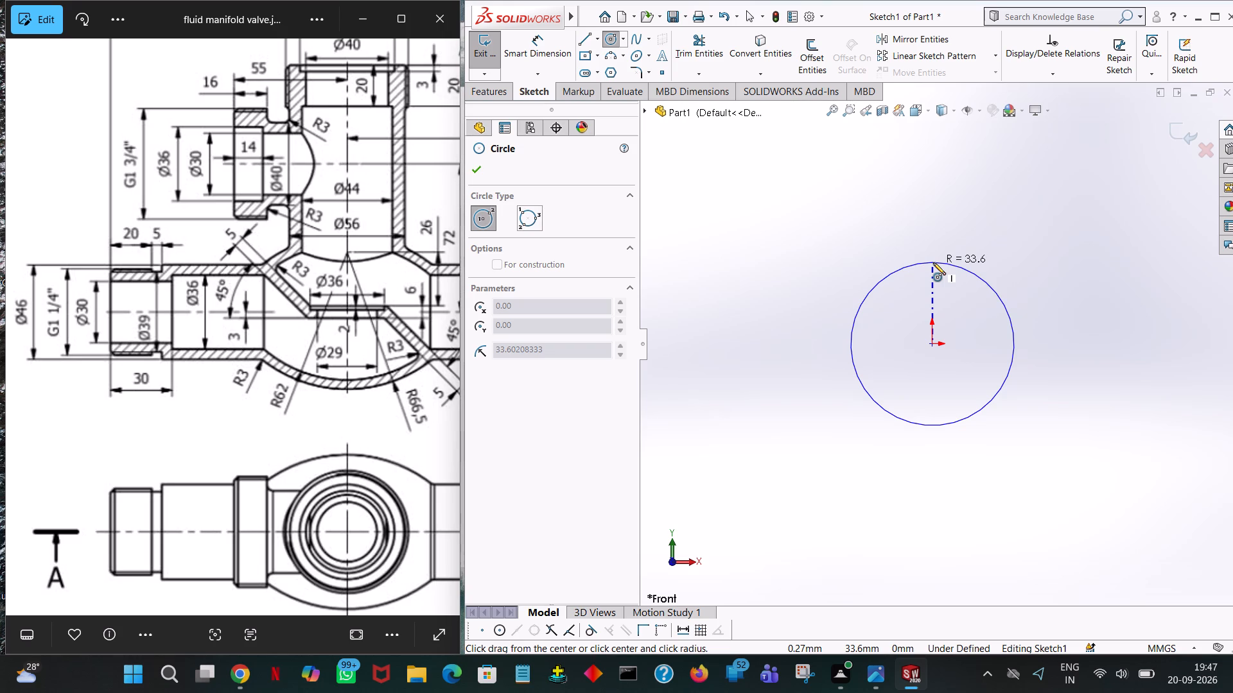
click(933, 262)
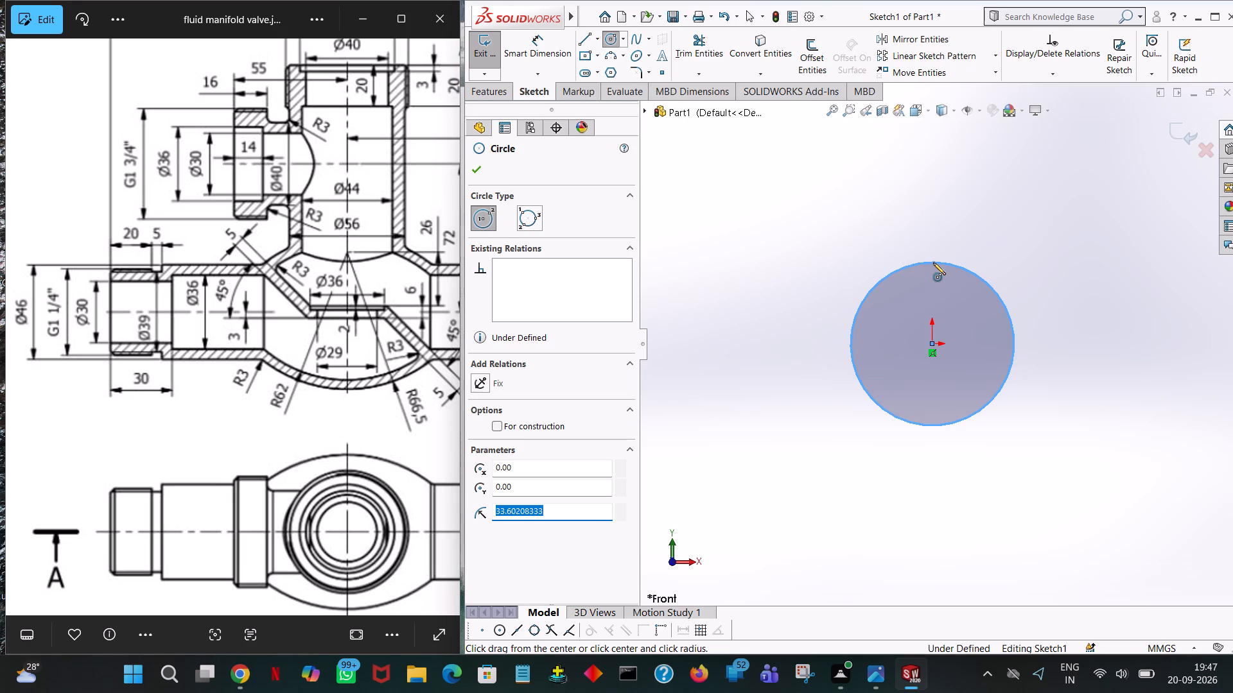
text(36)
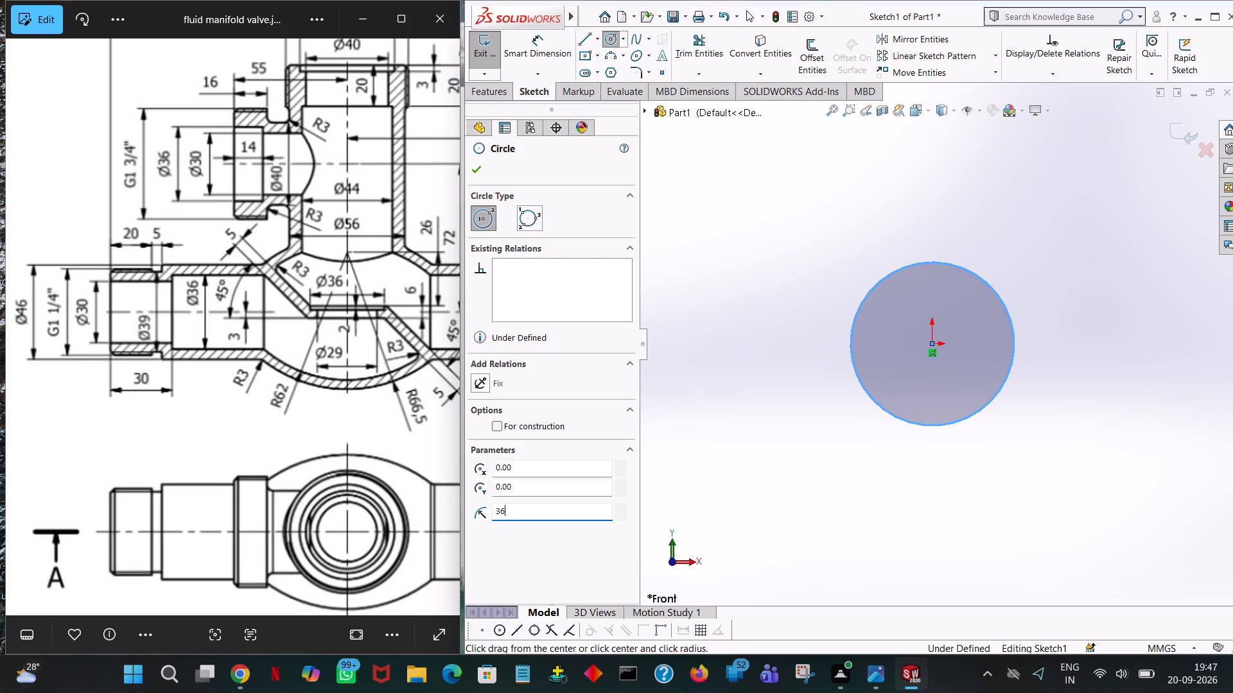
text(/2)
key(Return)
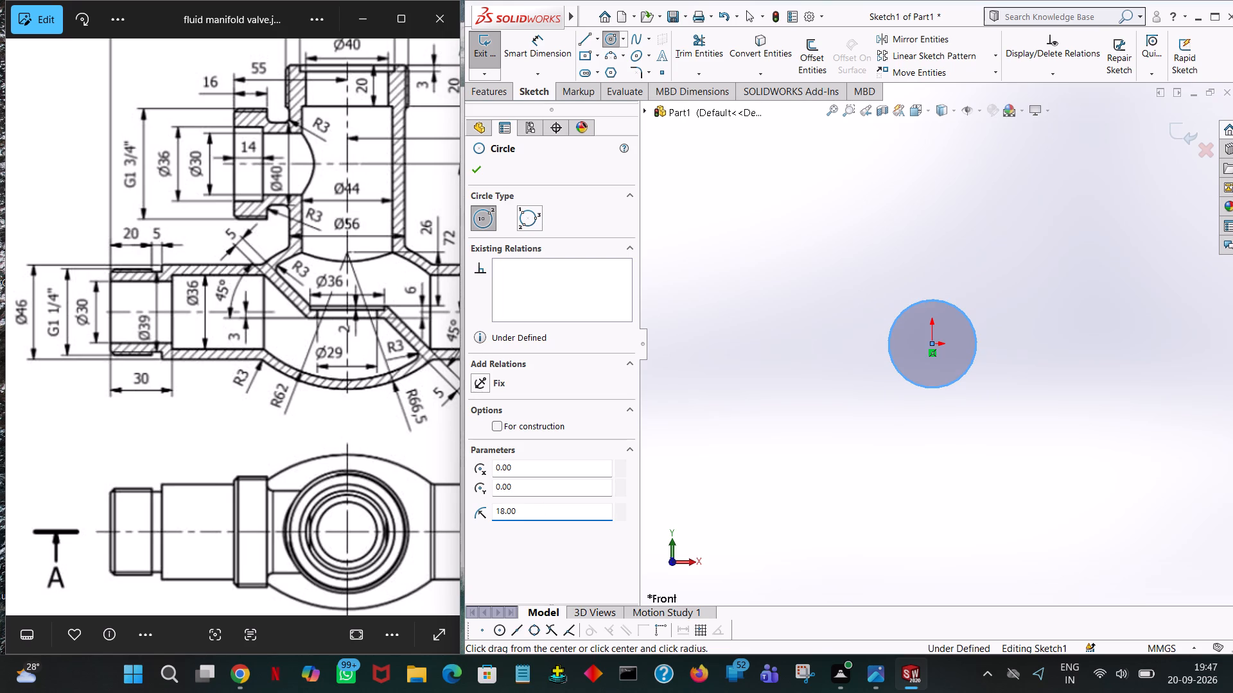
click(476, 165)
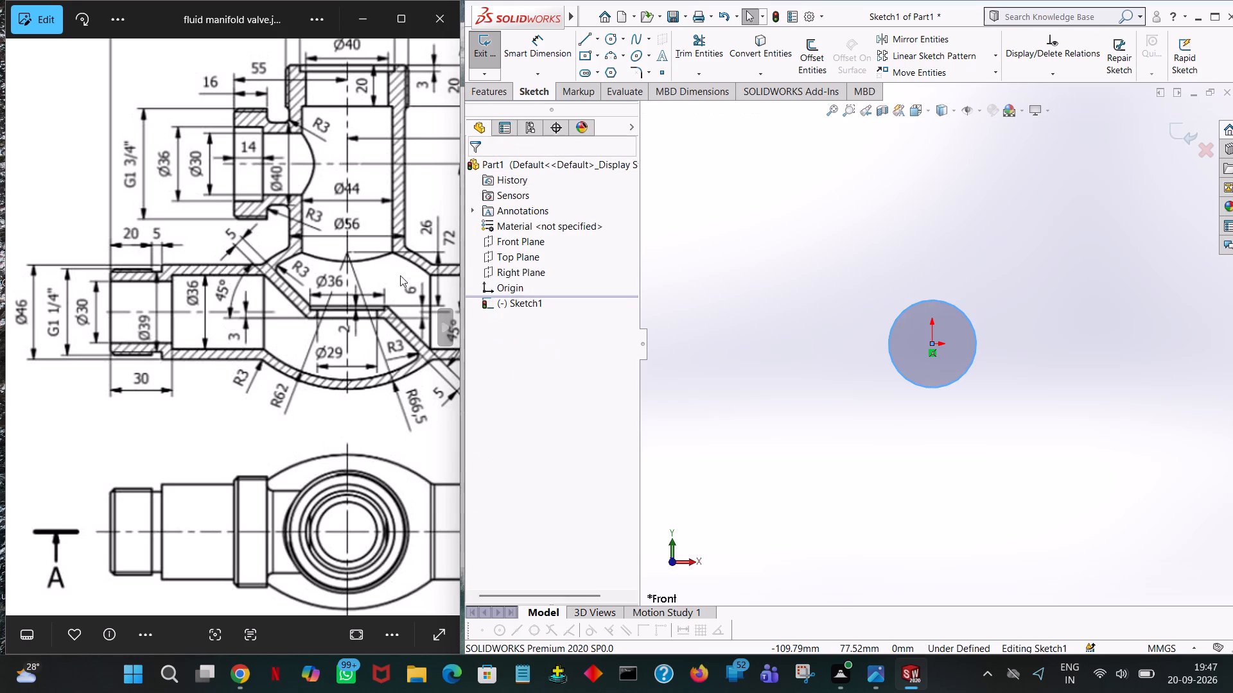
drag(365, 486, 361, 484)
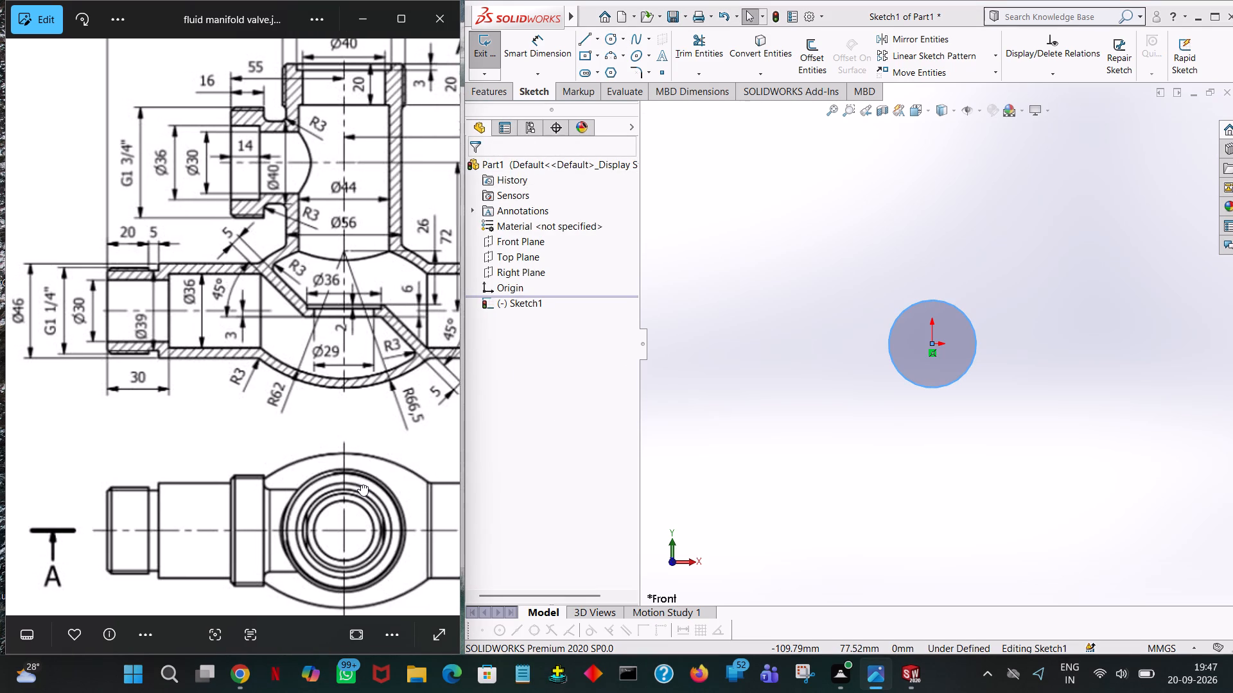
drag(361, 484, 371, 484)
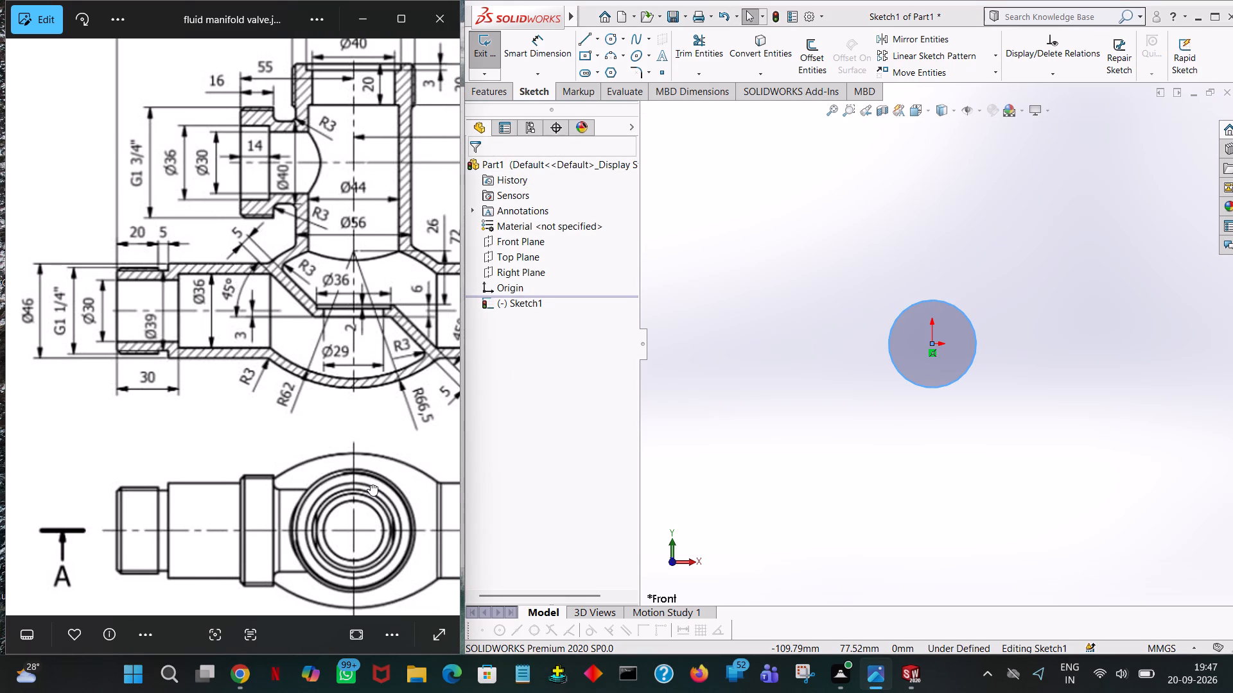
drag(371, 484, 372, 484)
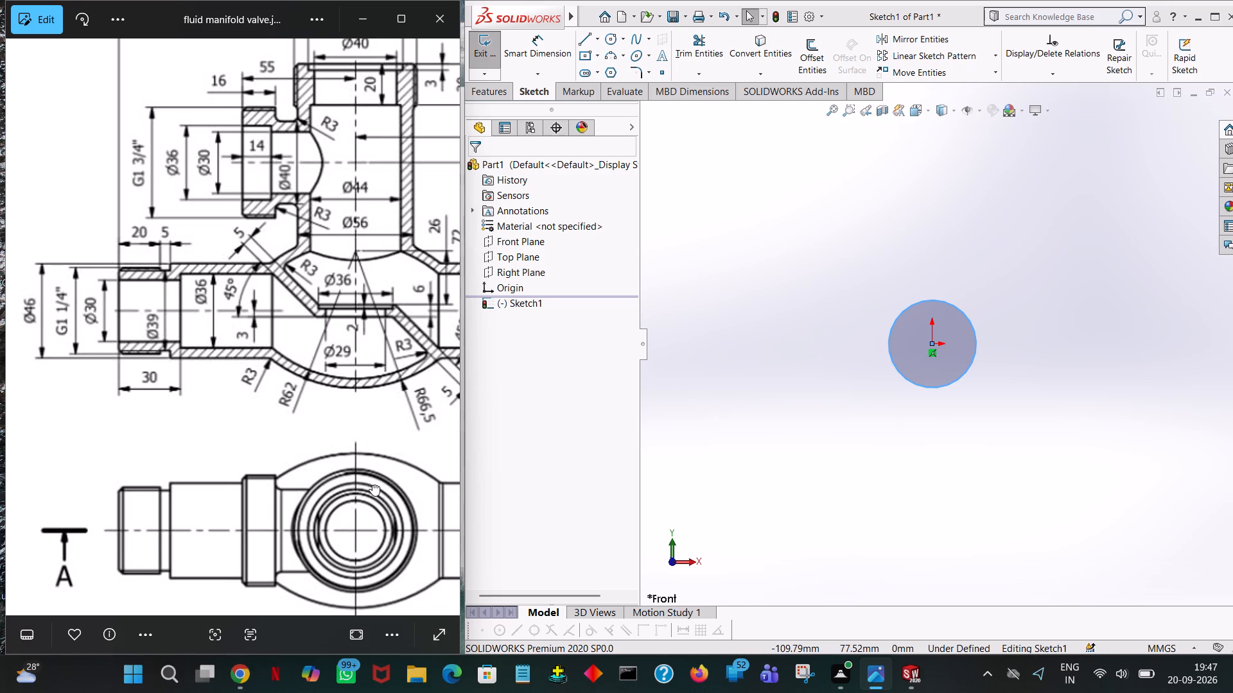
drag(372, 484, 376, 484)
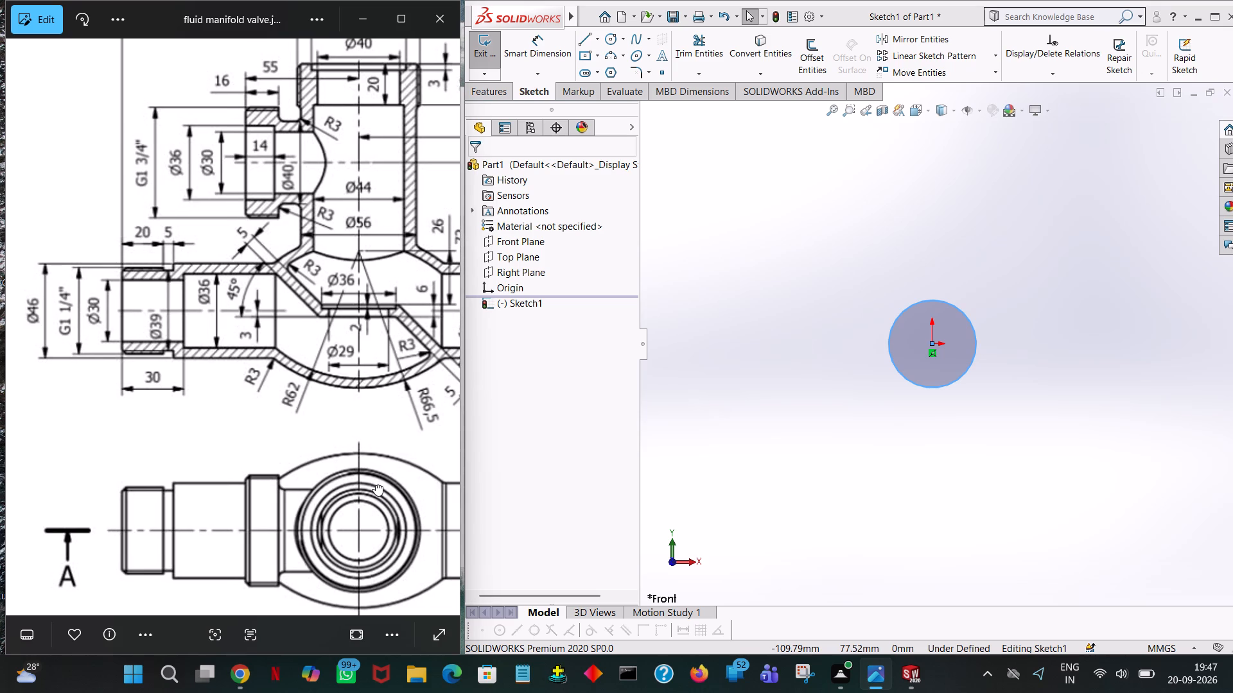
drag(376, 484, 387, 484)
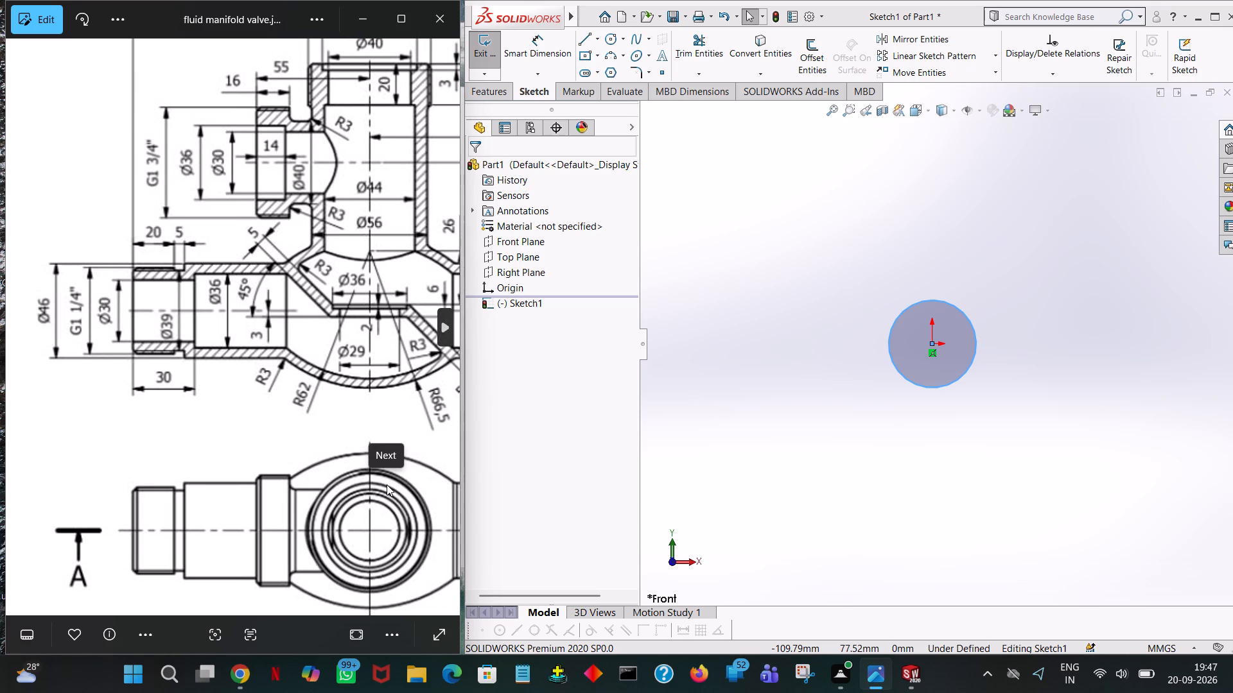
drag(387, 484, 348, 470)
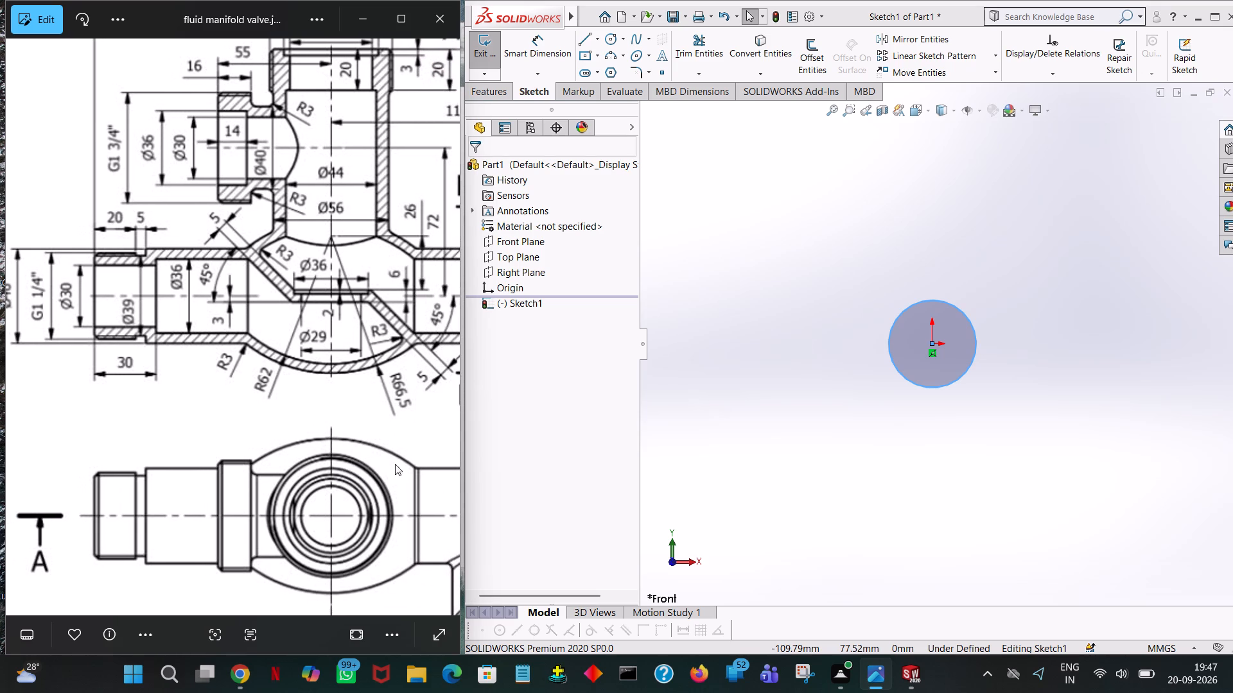
Extrude the circle 20 mm blind in the reversed direction as a one-direction thin feature with 2 mm wall thickness.
middle_drag(947, 471, 946, 472)
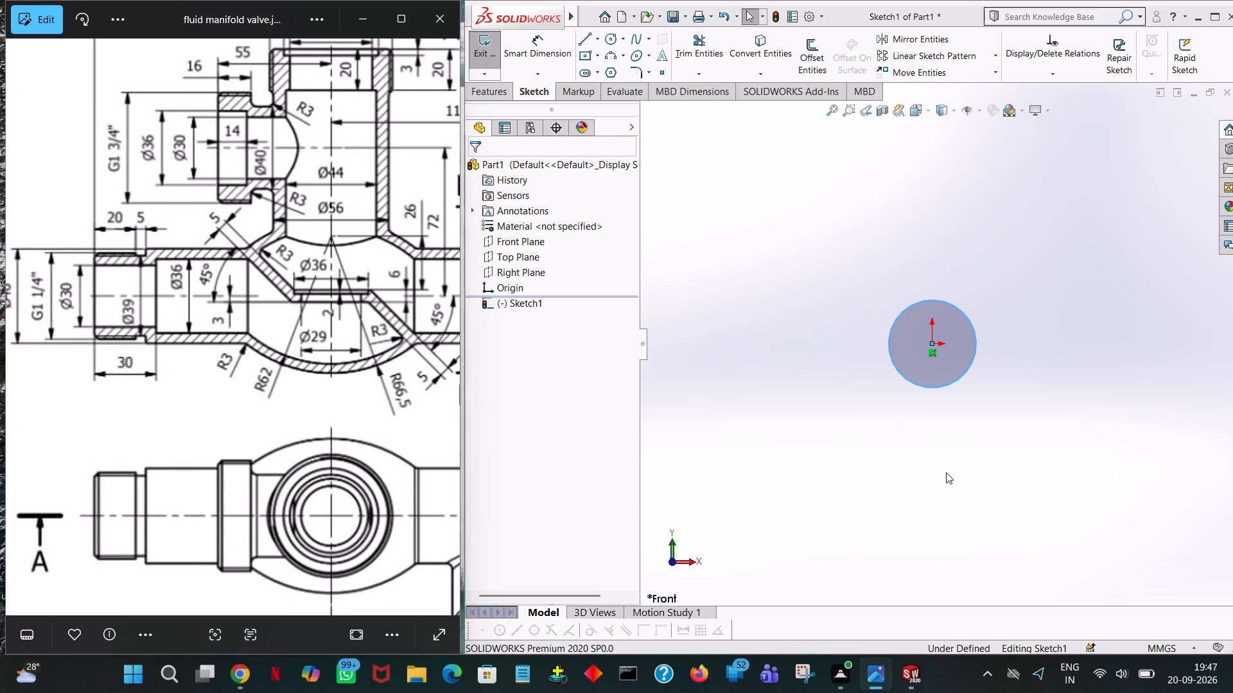
middle_drag(946, 472, 878, 472)
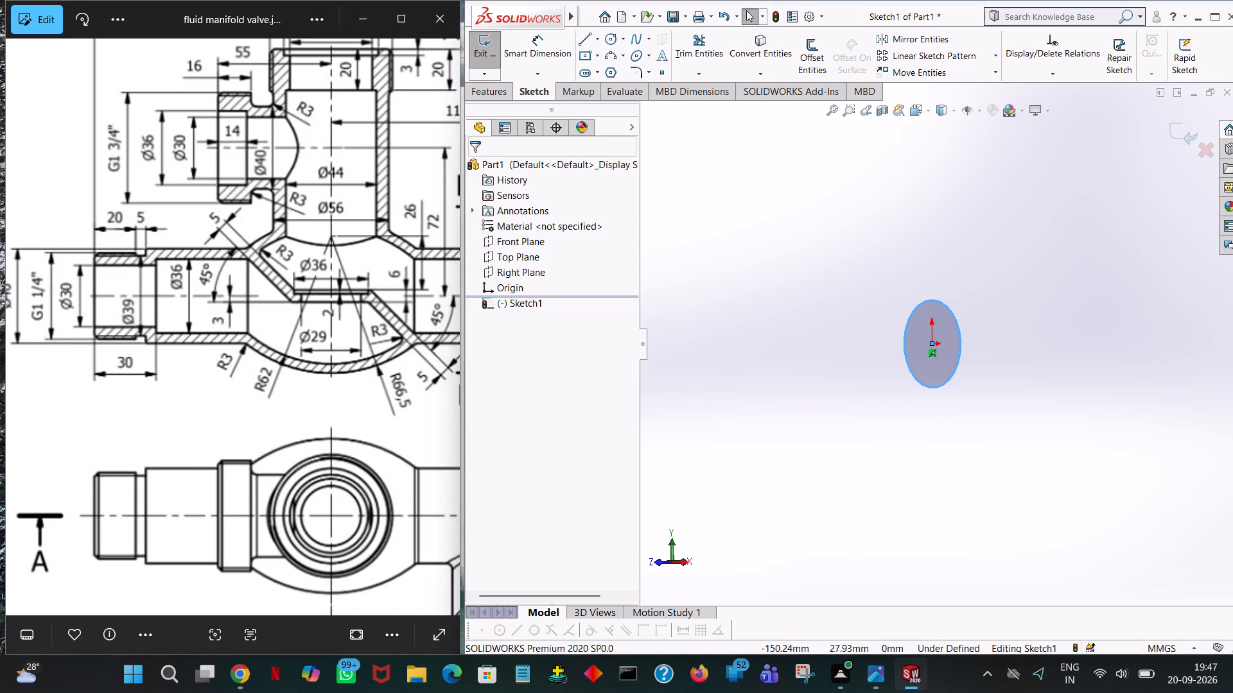
click(486, 99)
click(484, 80)
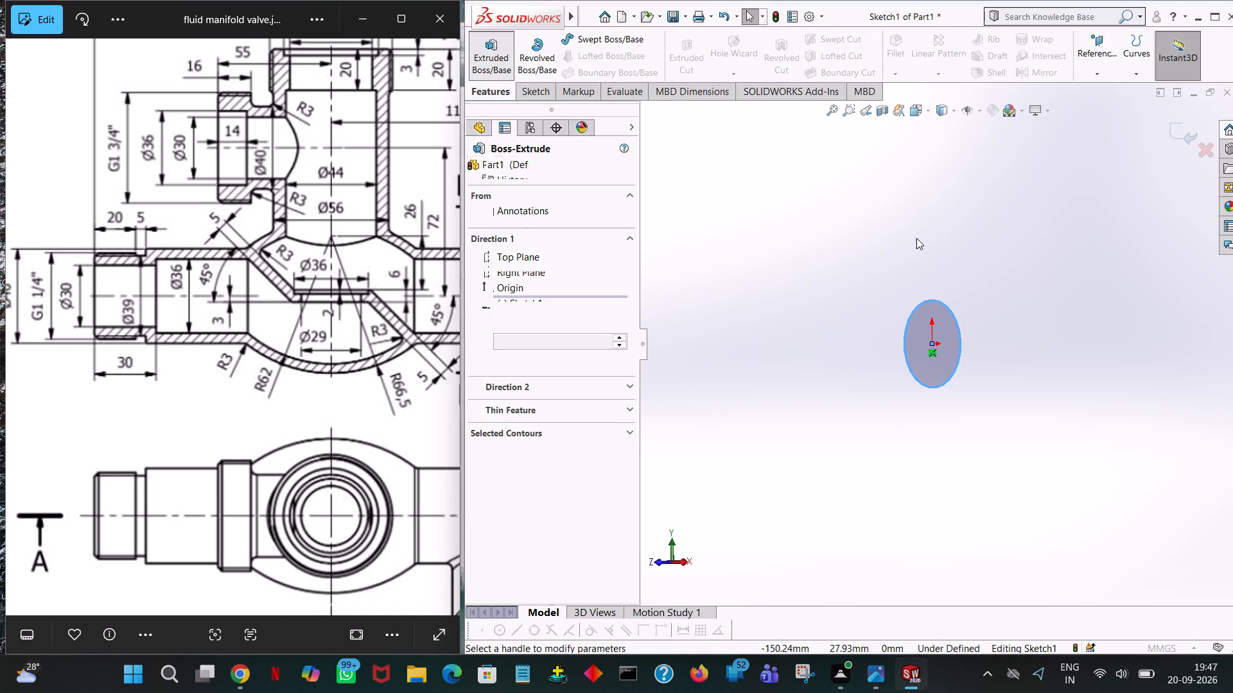
click(479, 258)
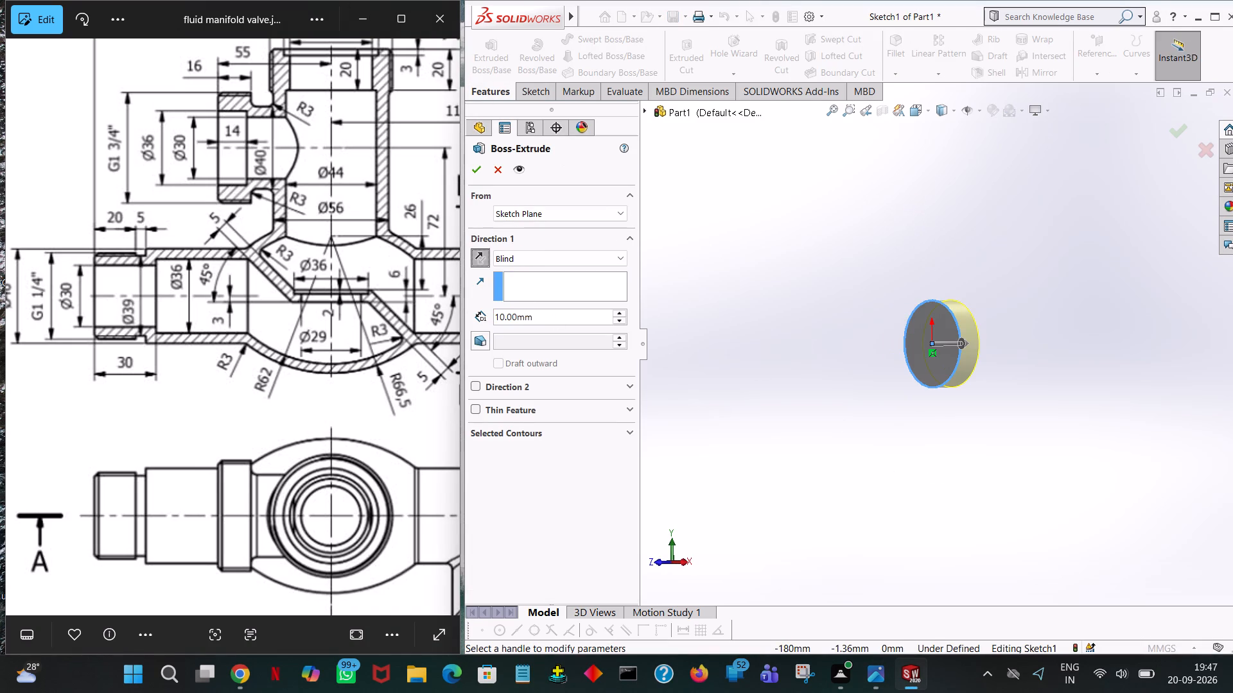
double_click(554, 323)
drag(554, 322, 447, 321)
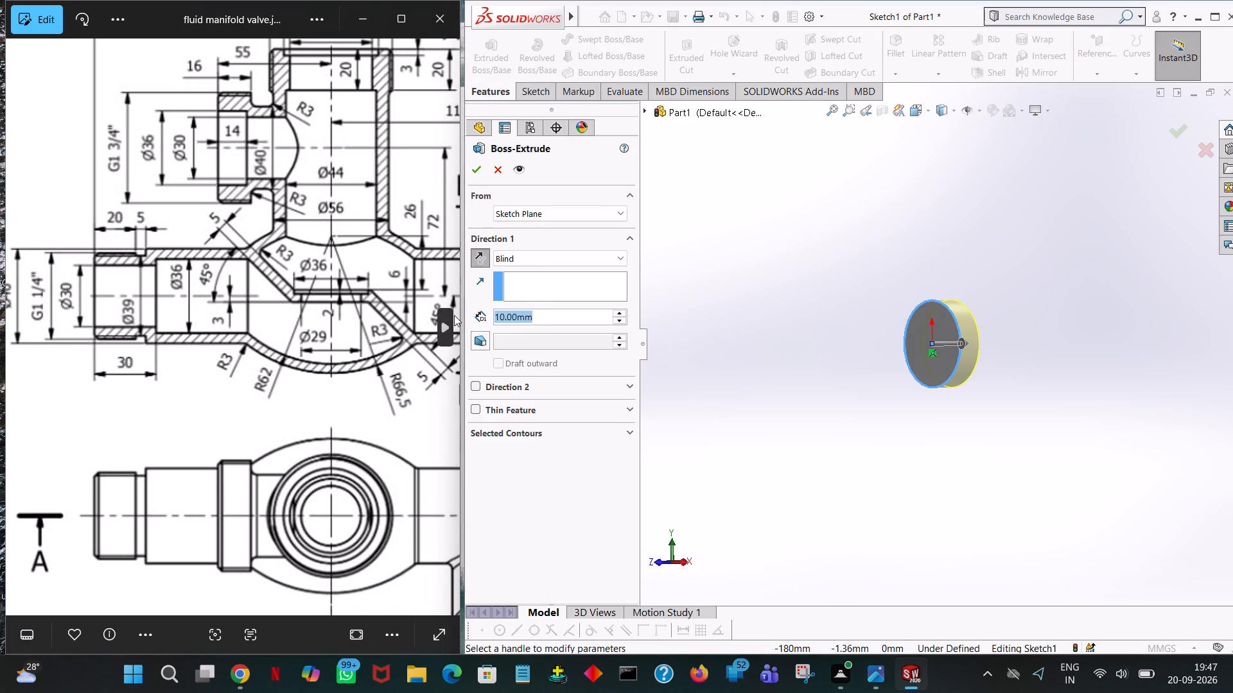
key(2)
key(0)
click(758, 252)
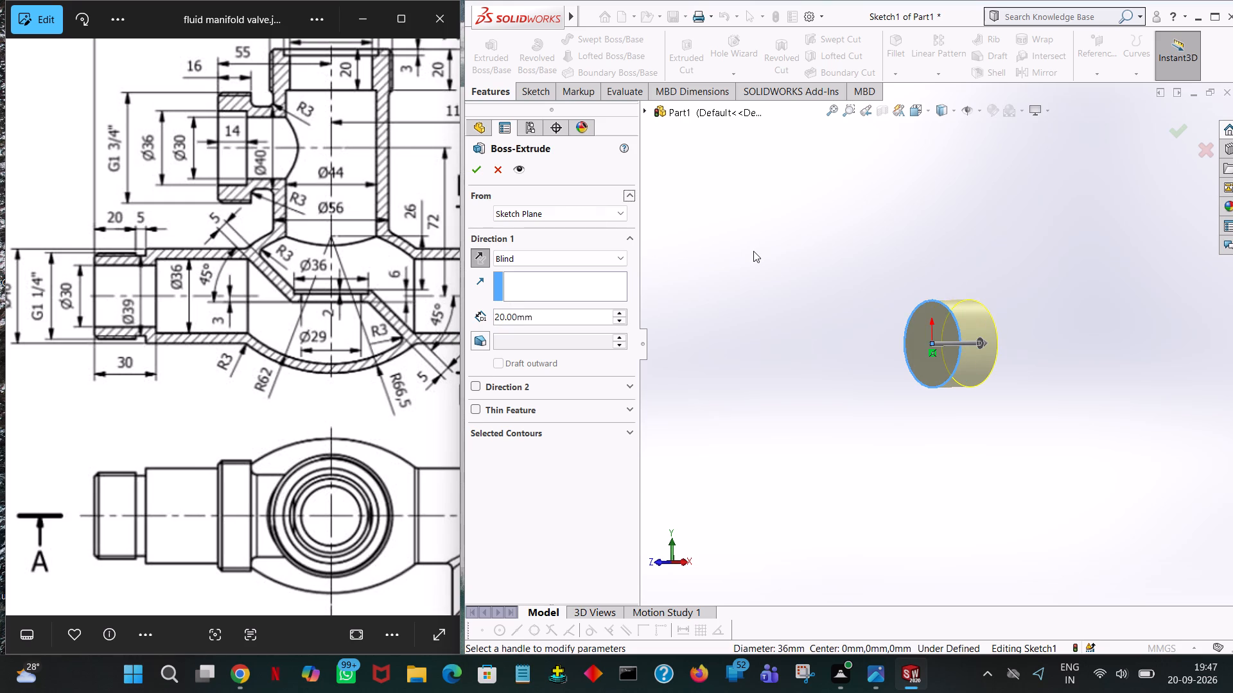
click(478, 409)
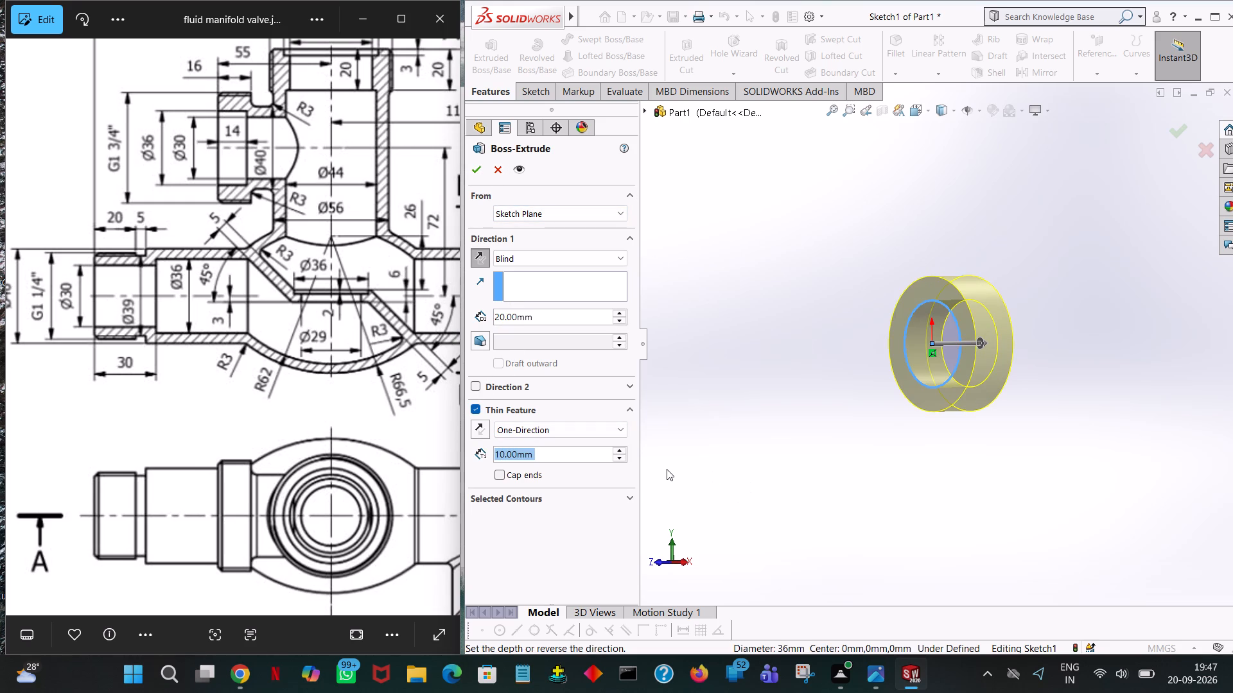
key(2)
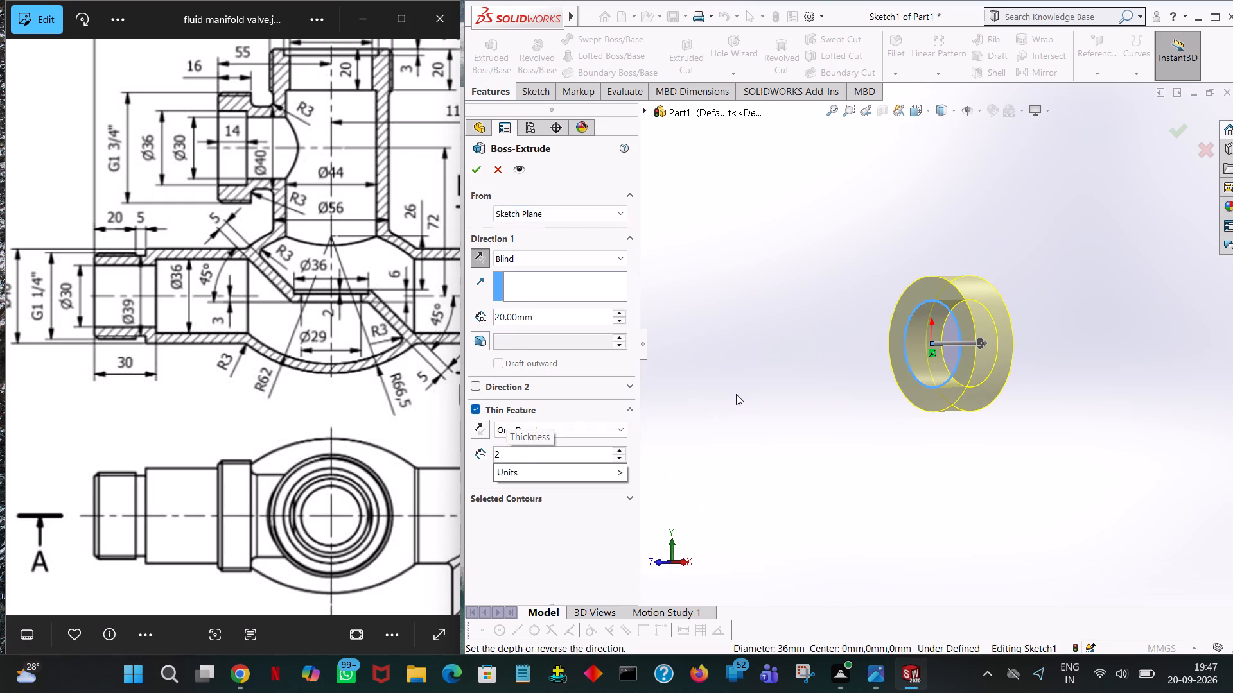
click(736, 394)
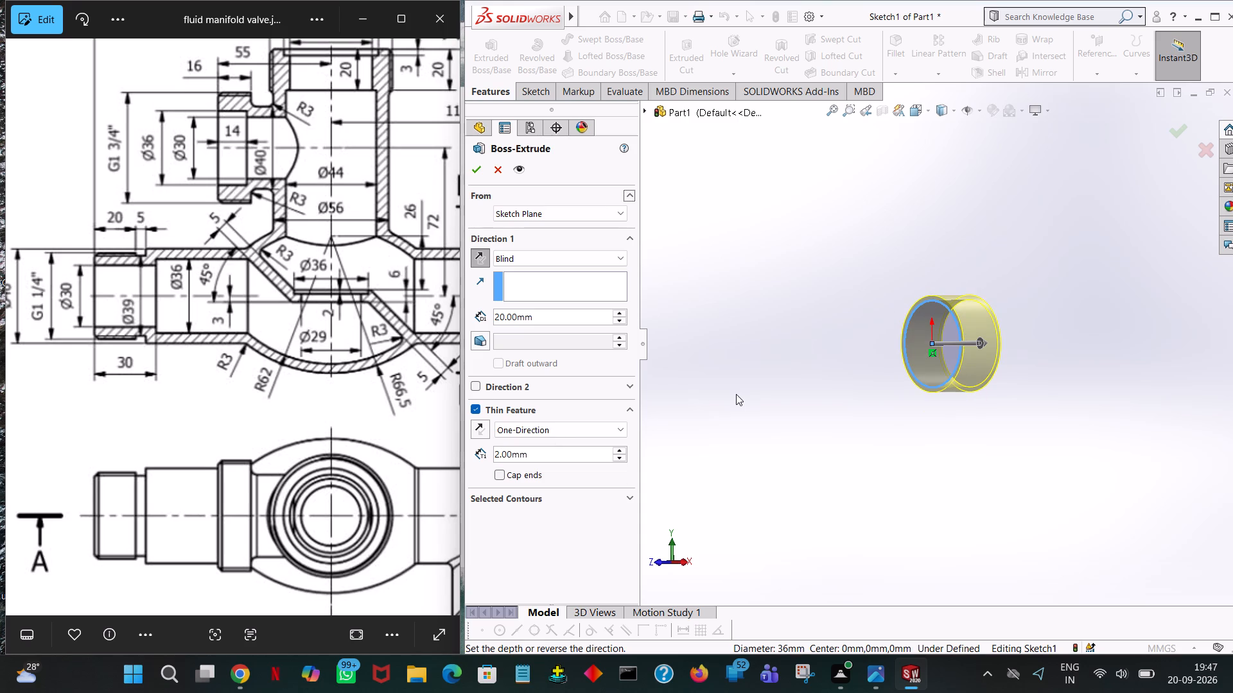
click(479, 176)
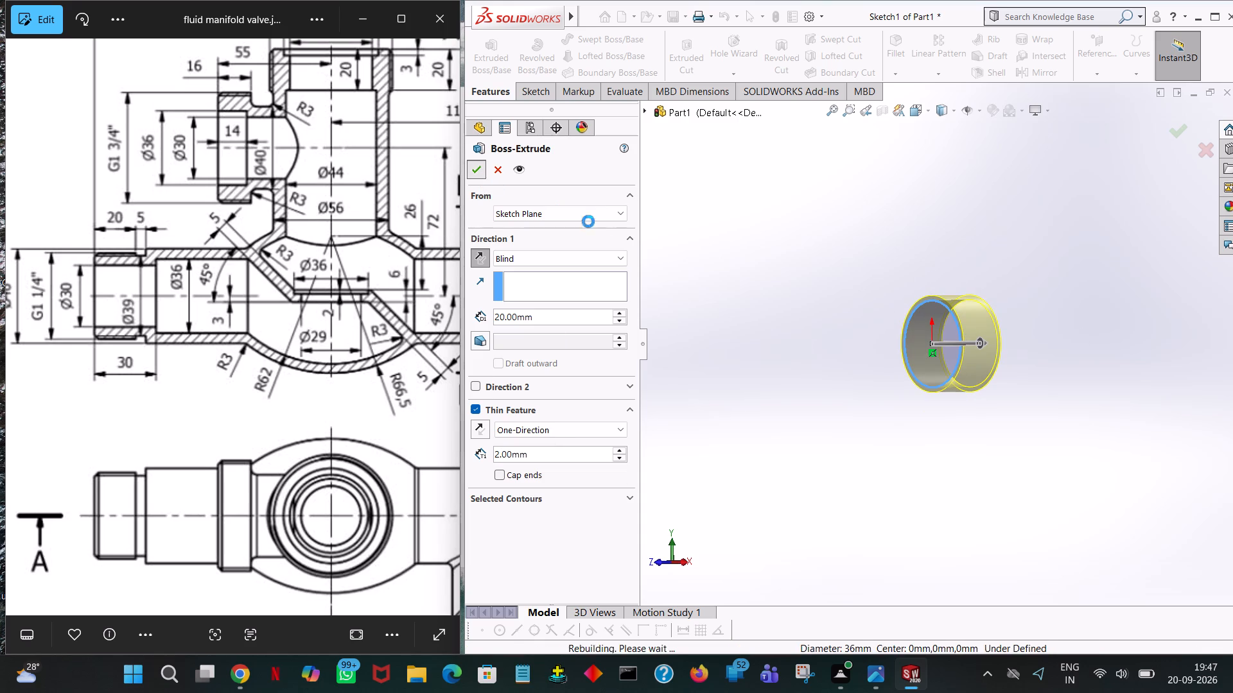
click(777, 375)
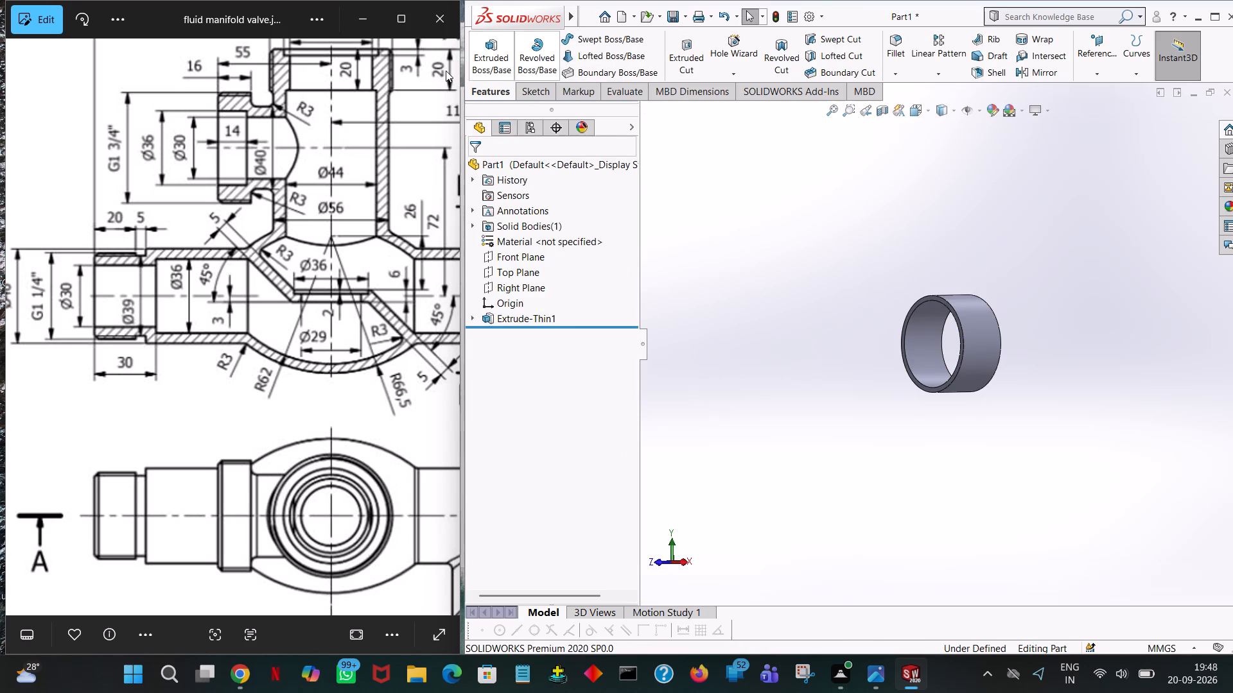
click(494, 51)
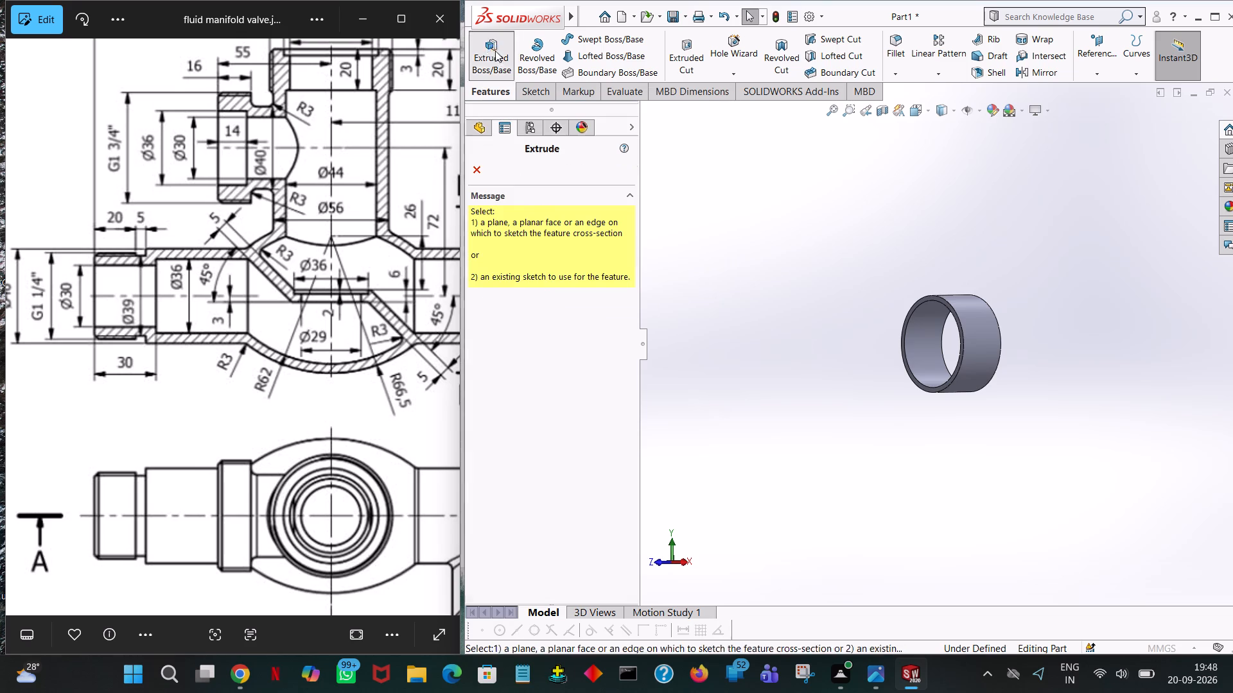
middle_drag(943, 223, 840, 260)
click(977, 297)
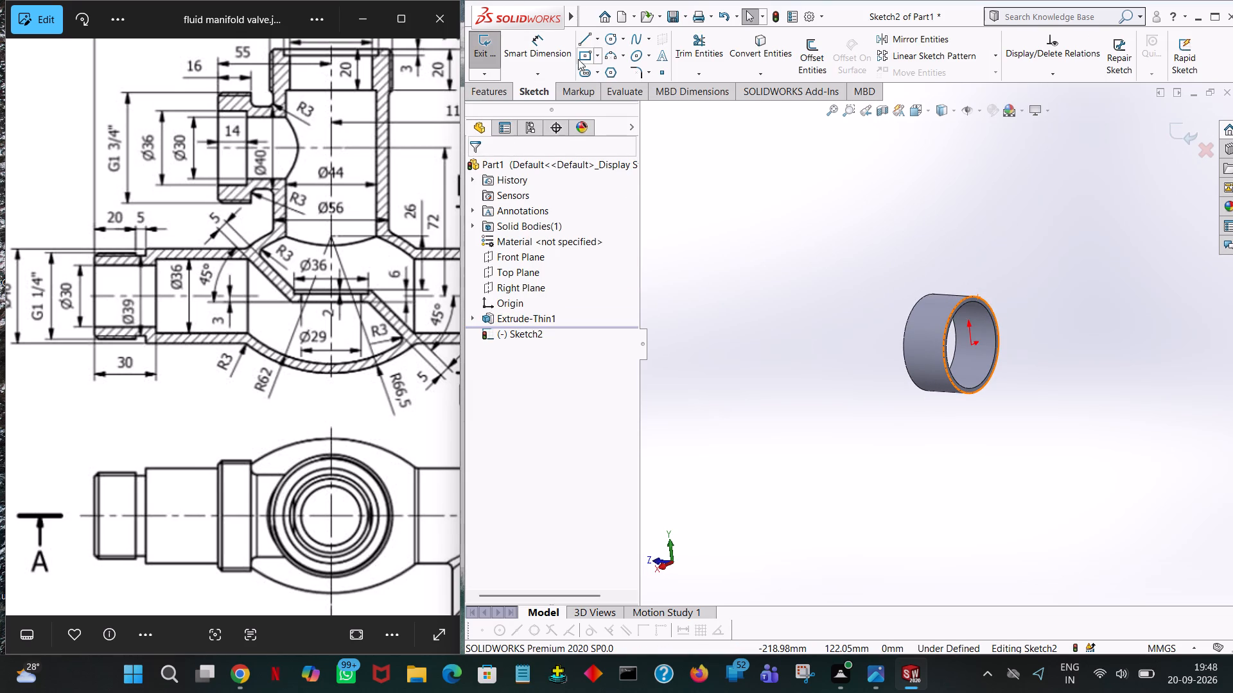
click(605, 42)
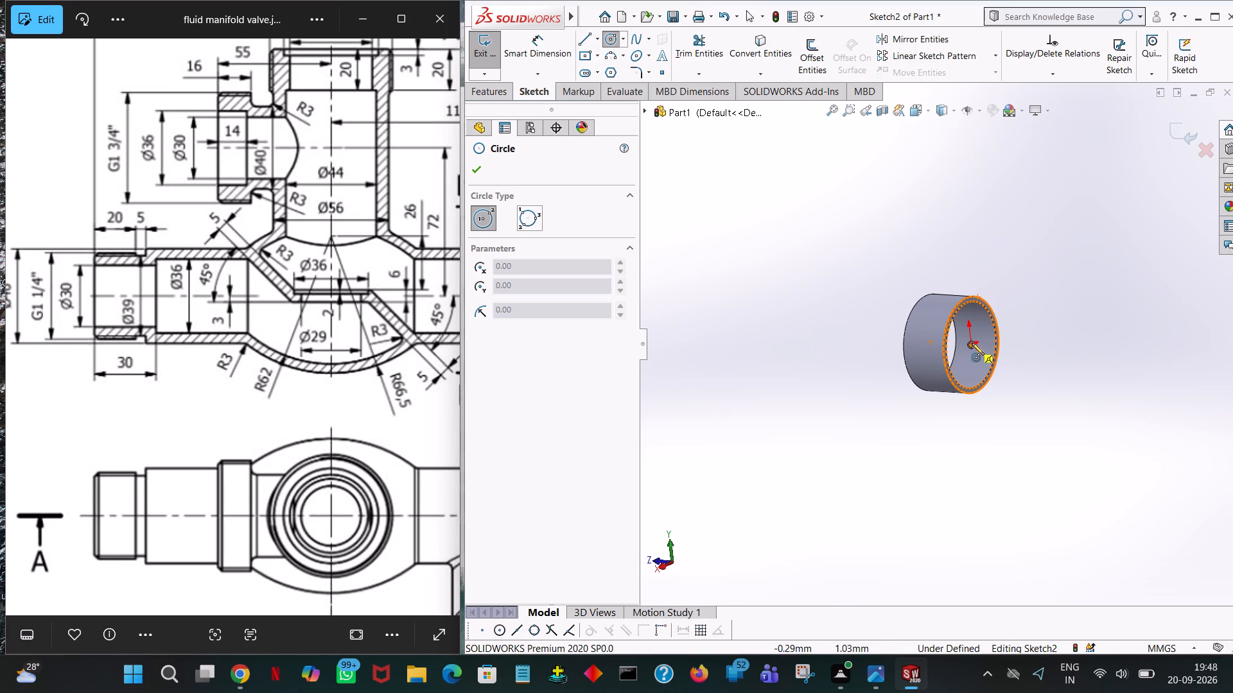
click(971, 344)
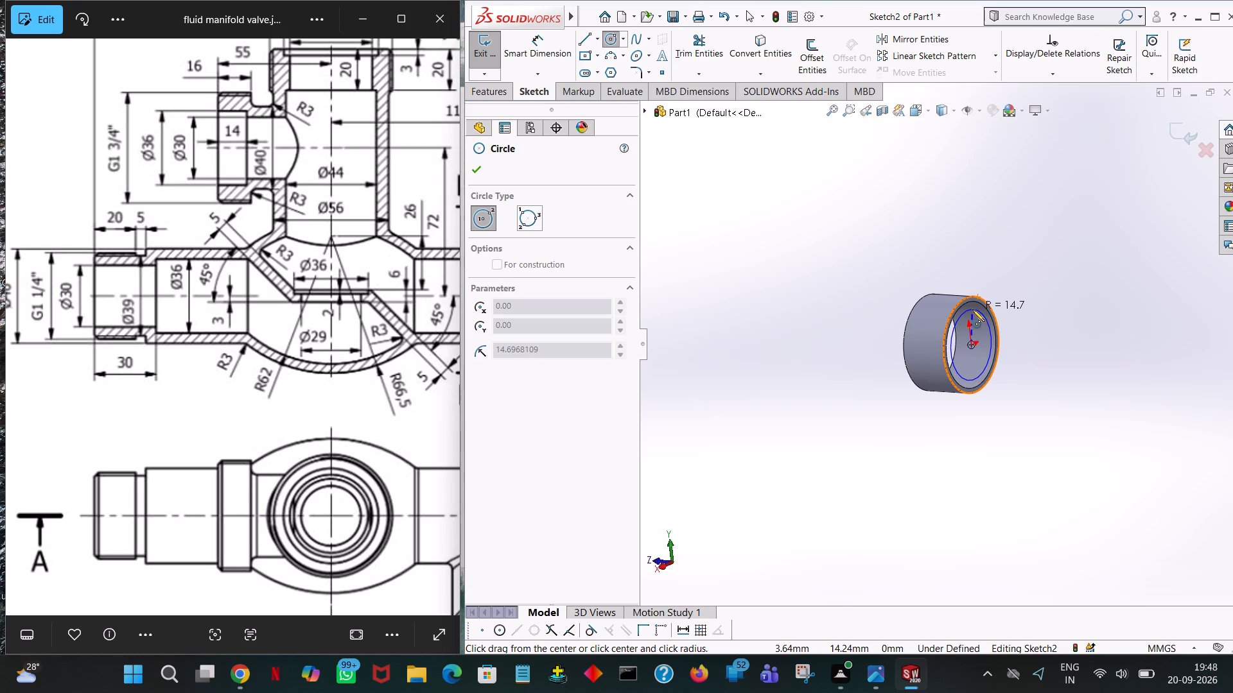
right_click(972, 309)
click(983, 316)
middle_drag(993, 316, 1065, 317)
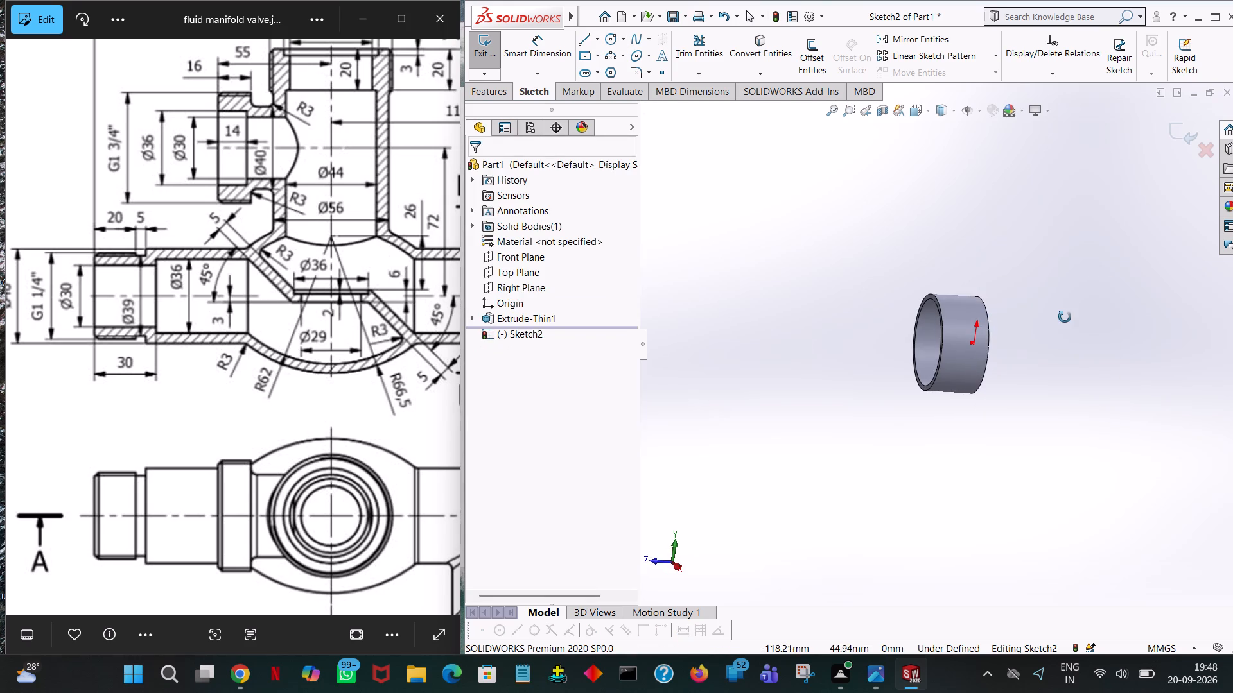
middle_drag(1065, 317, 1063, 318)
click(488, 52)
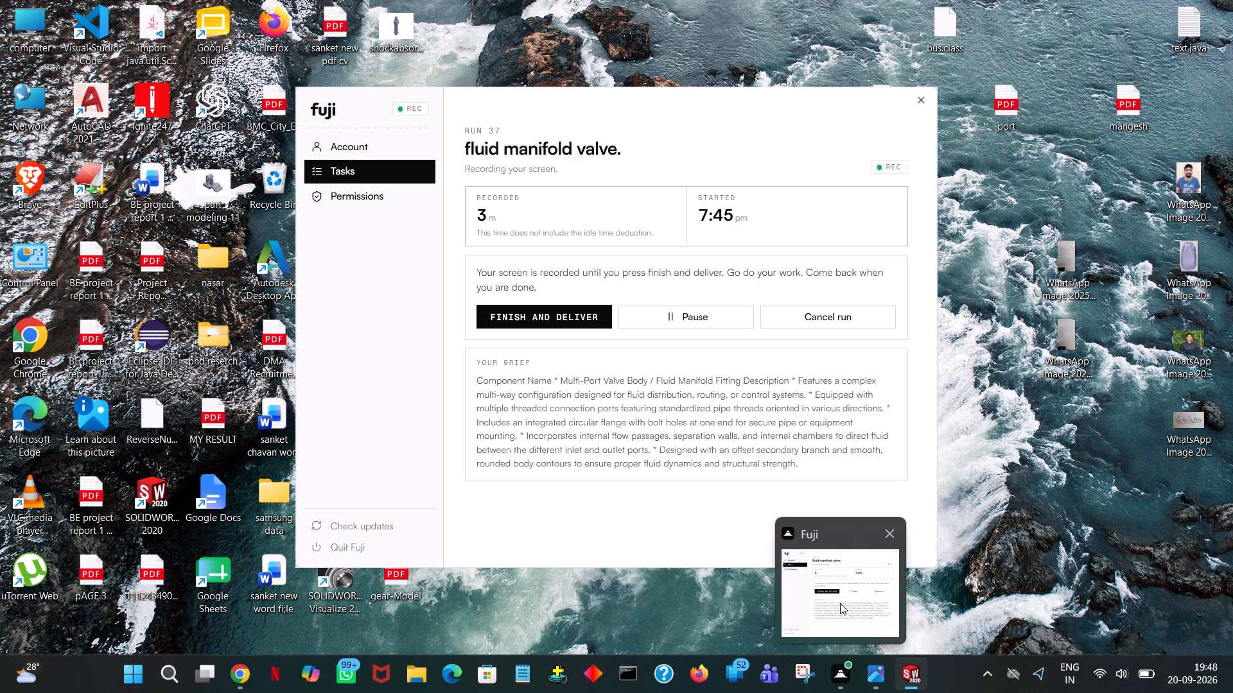
Start a boss extrusion on the tube's annular end face and sketch a circle centred on the origin with a 16 mm radius.
click(492, 56)
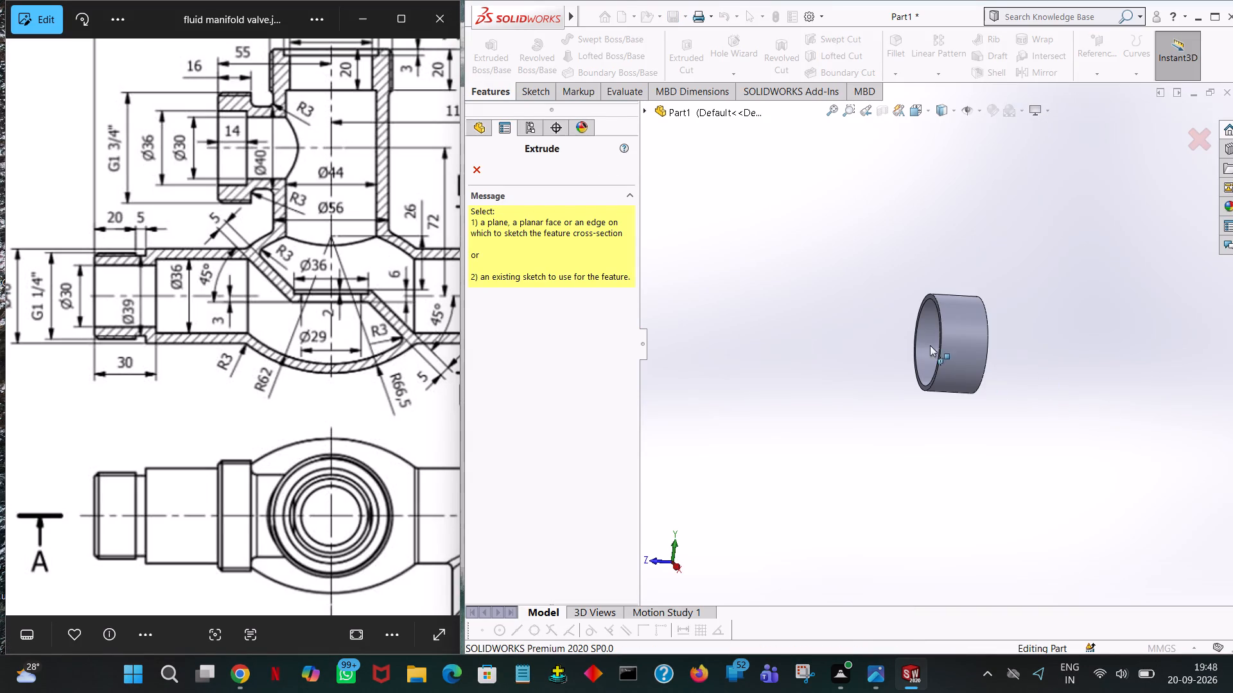
click(929, 297)
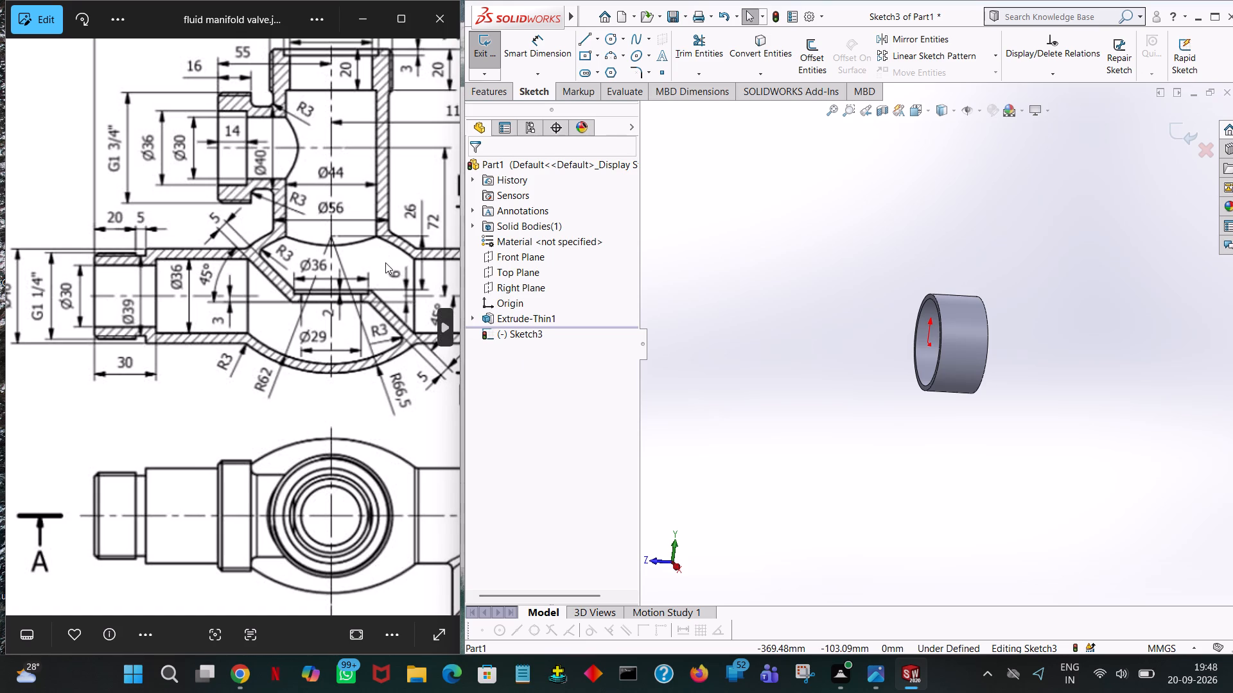
middle_drag(205, 305, 275, 299)
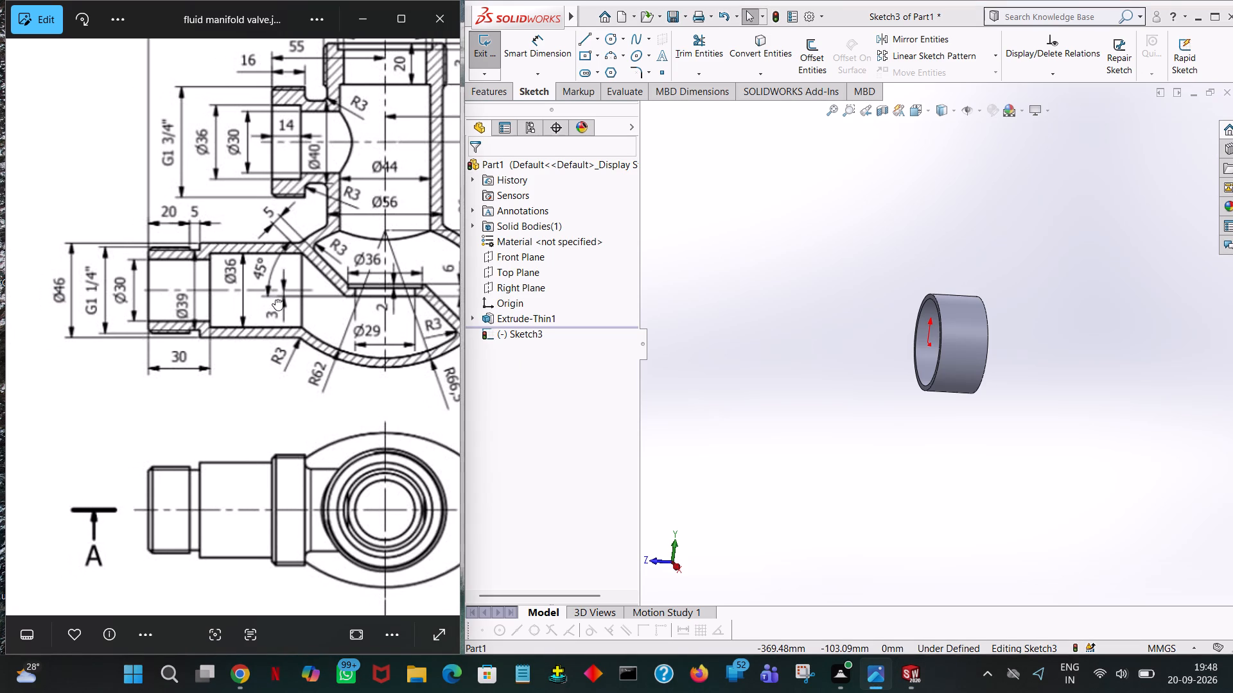
middle_drag(275, 299, 5, 389)
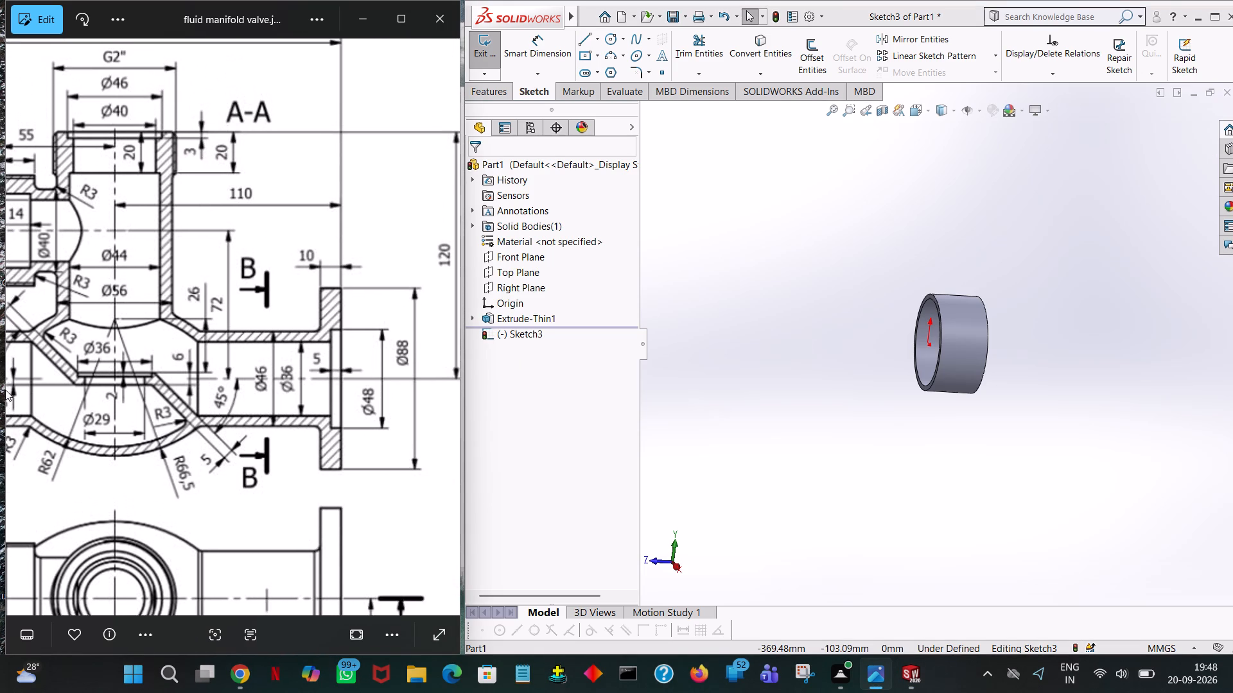
middle_drag(5, 389, 8, 394)
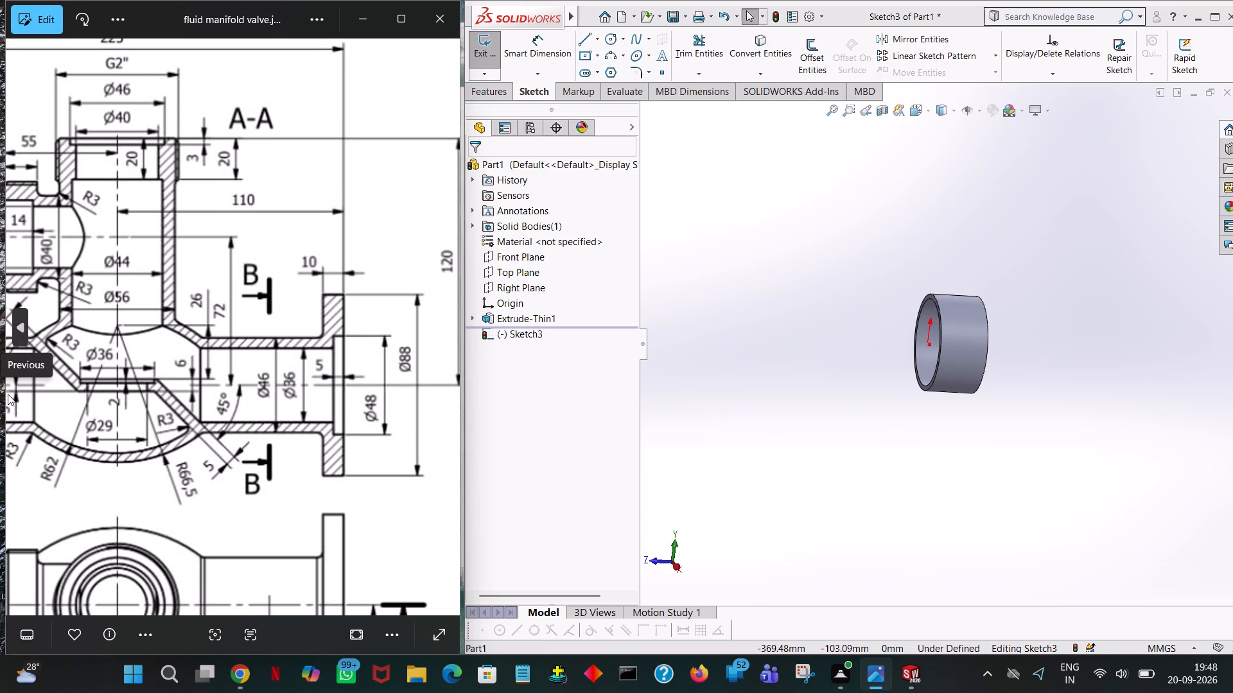
middle_drag(8, 394, 227, 331)
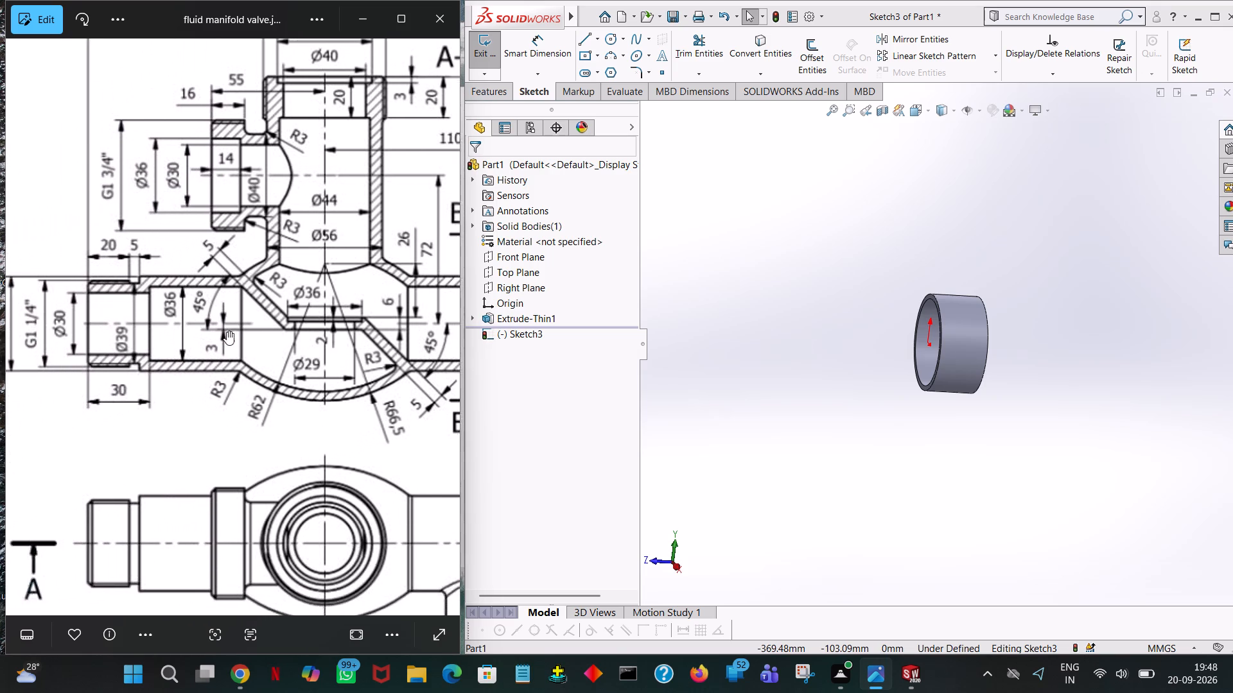
middle_drag(227, 331, 237, 327)
click(598, 40)
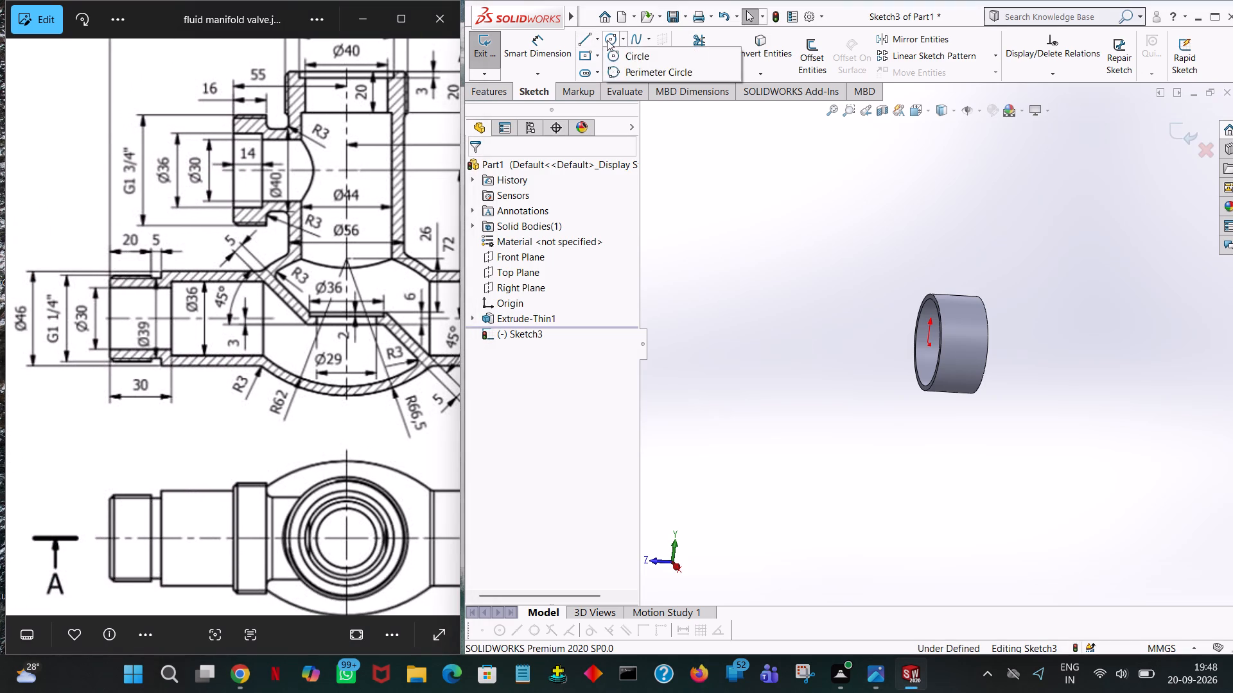
click(609, 40)
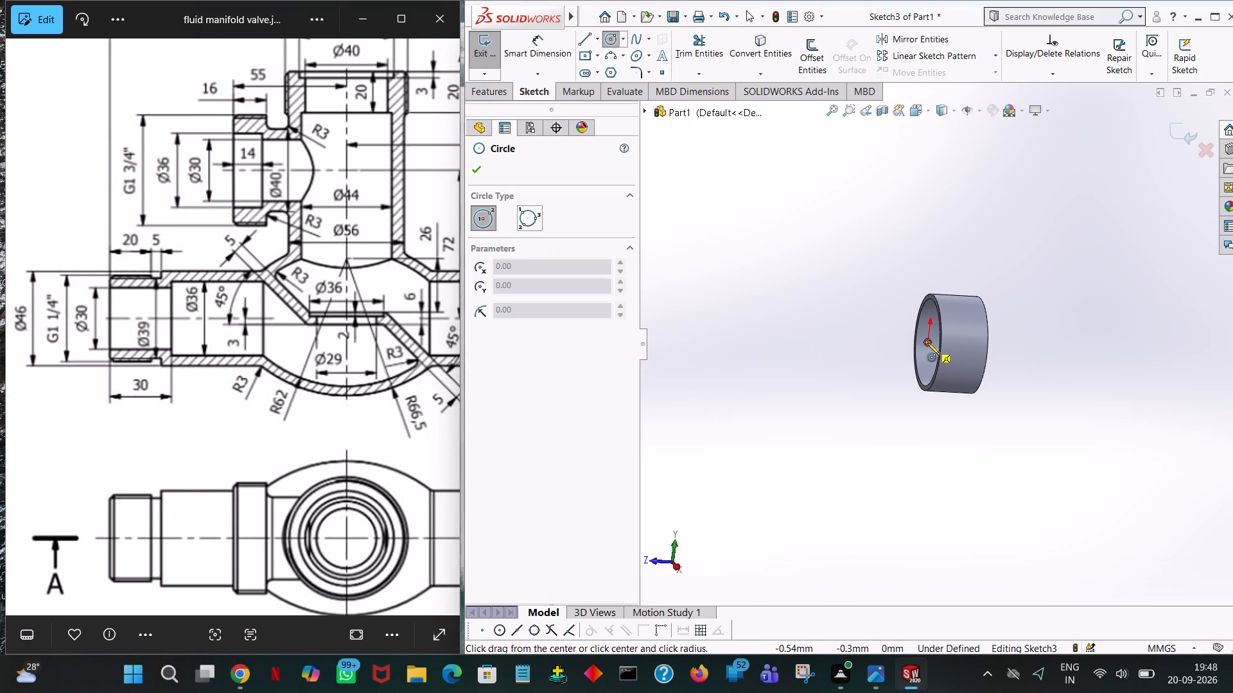
click(927, 343)
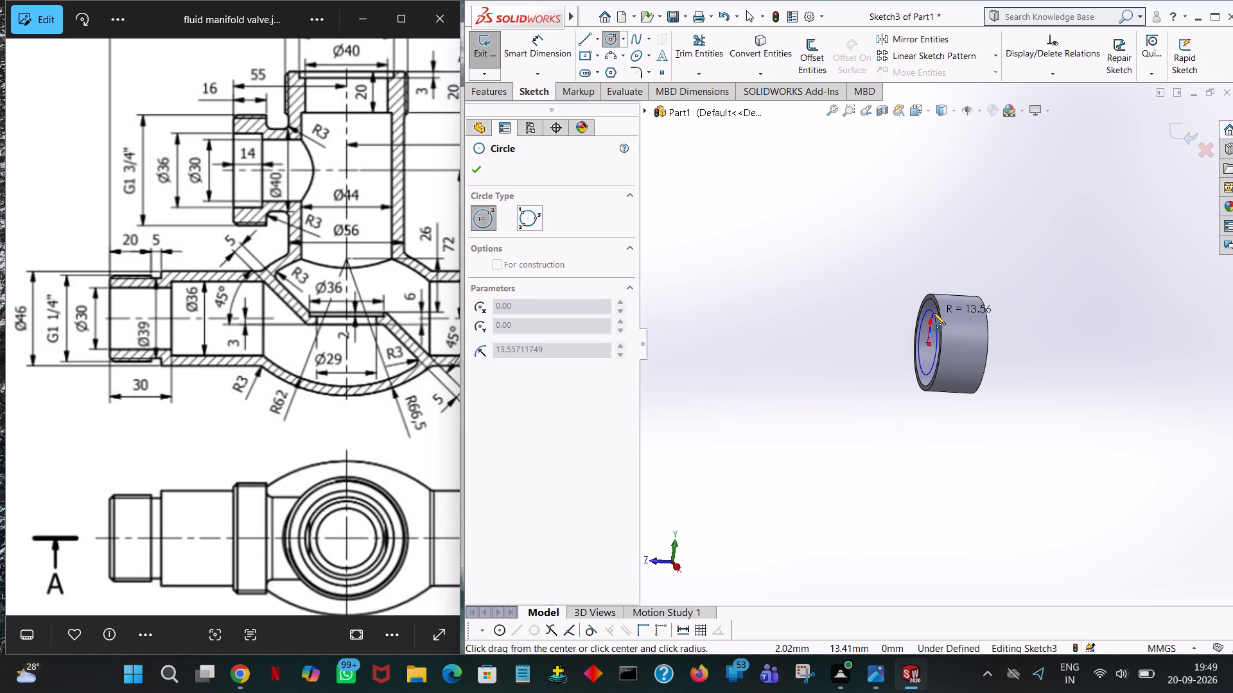
click(933, 312)
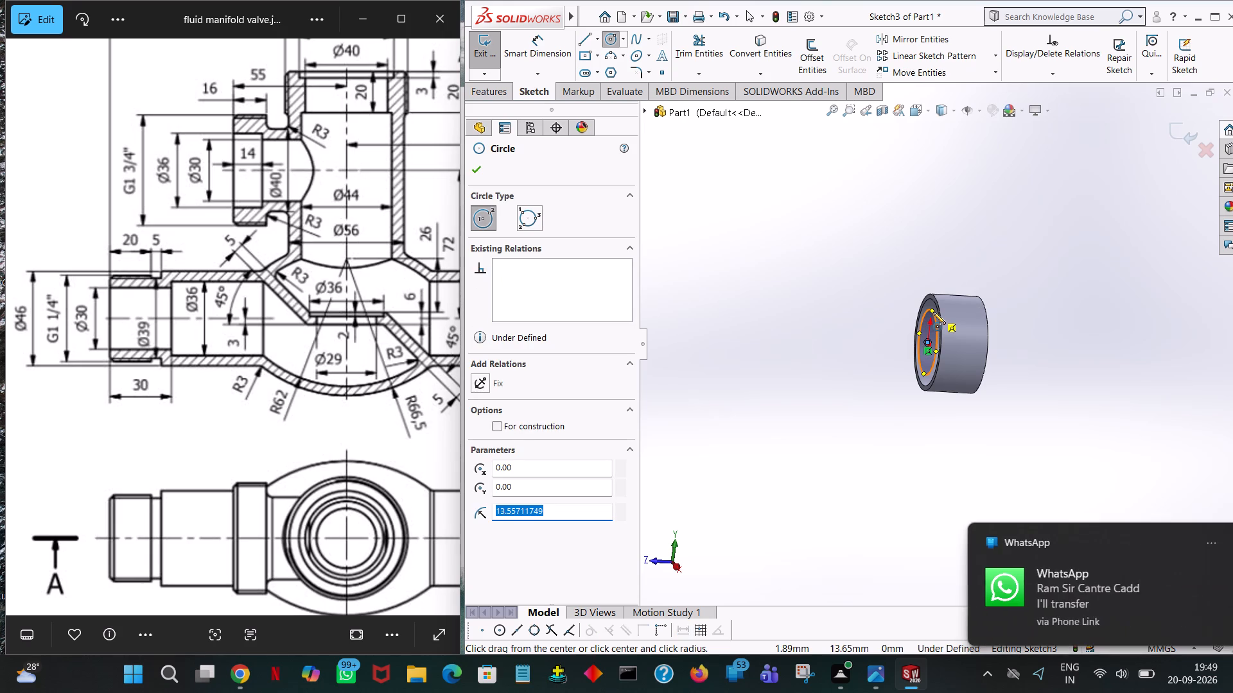
text(16)
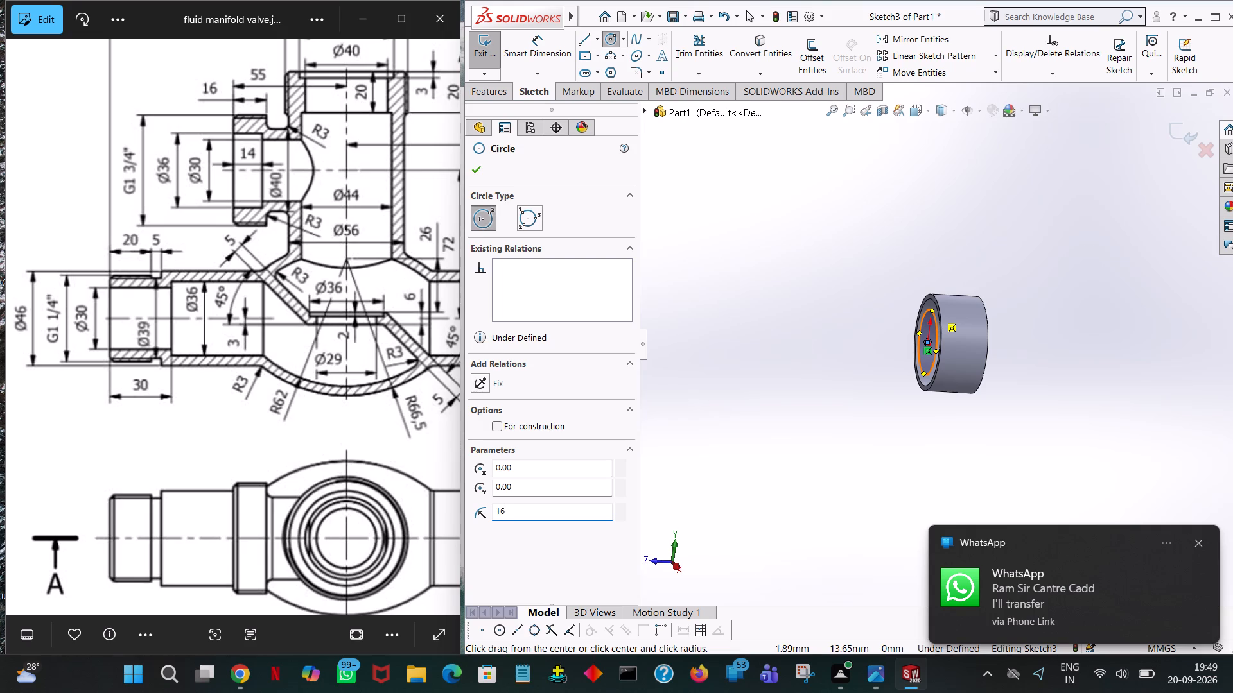
click(1044, 595)
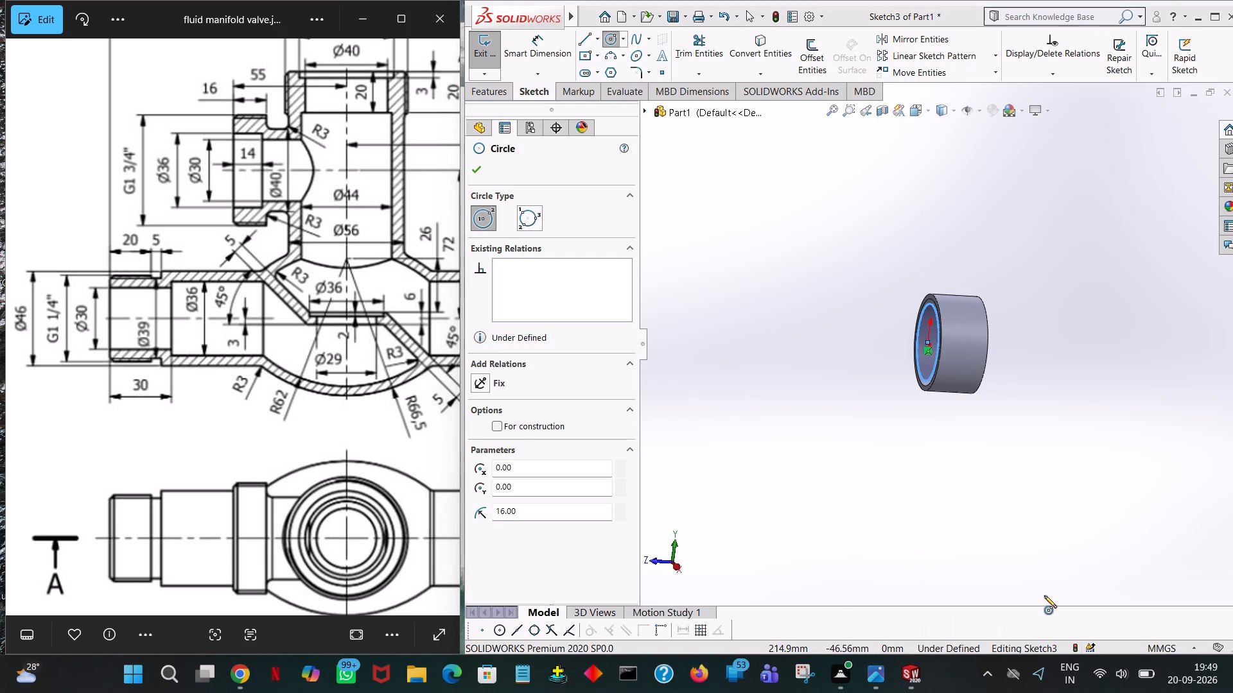
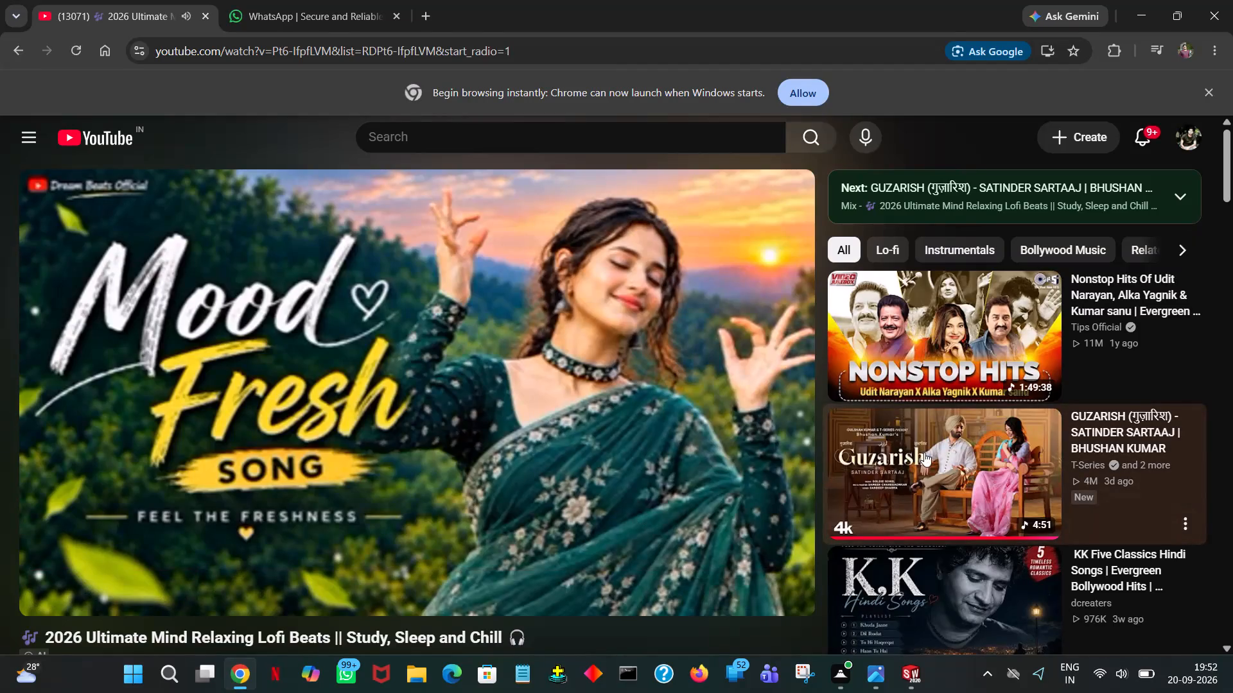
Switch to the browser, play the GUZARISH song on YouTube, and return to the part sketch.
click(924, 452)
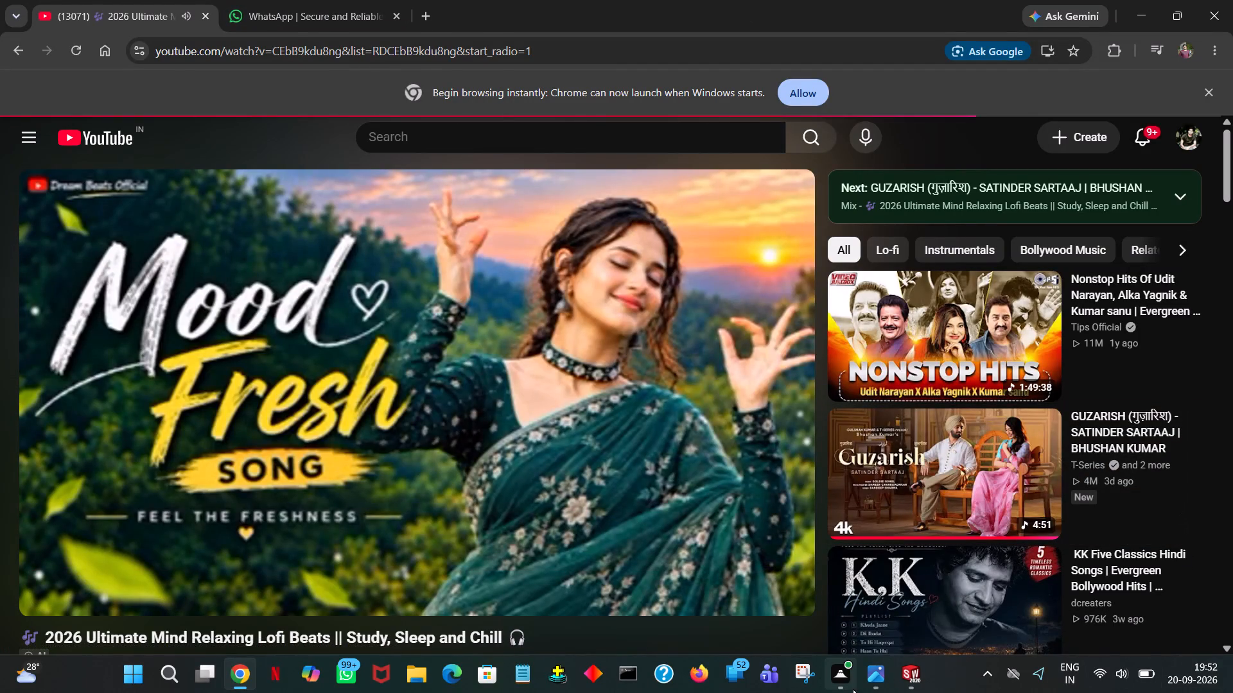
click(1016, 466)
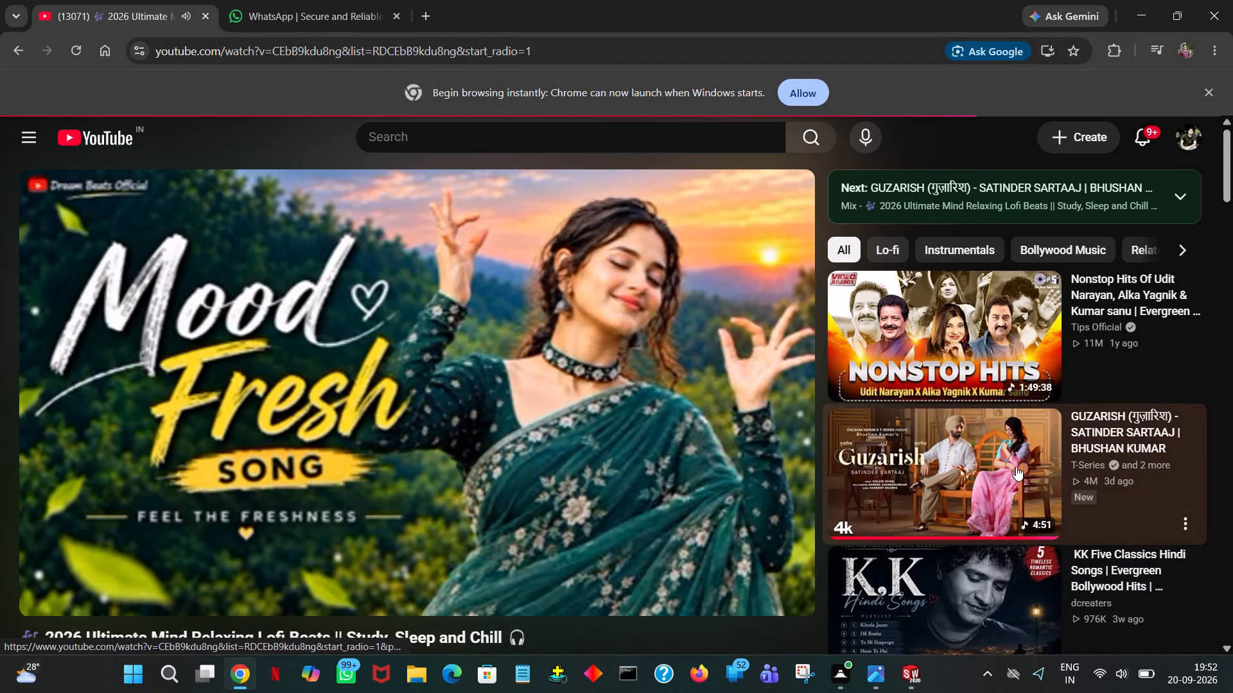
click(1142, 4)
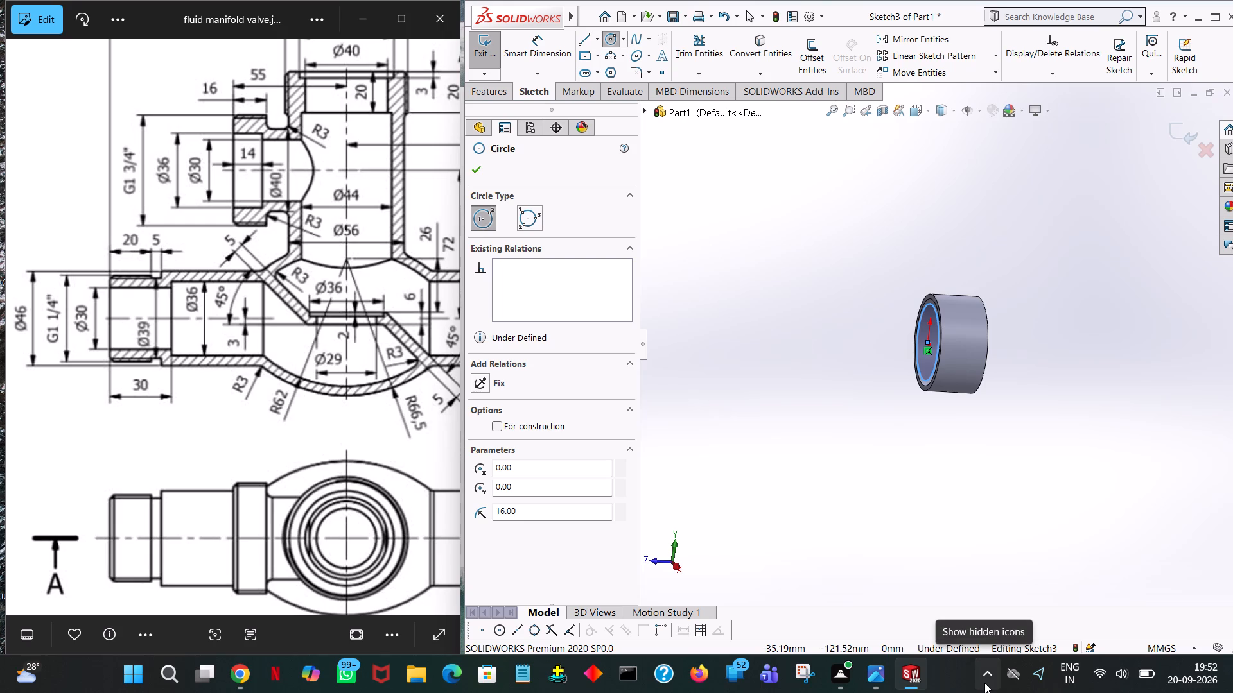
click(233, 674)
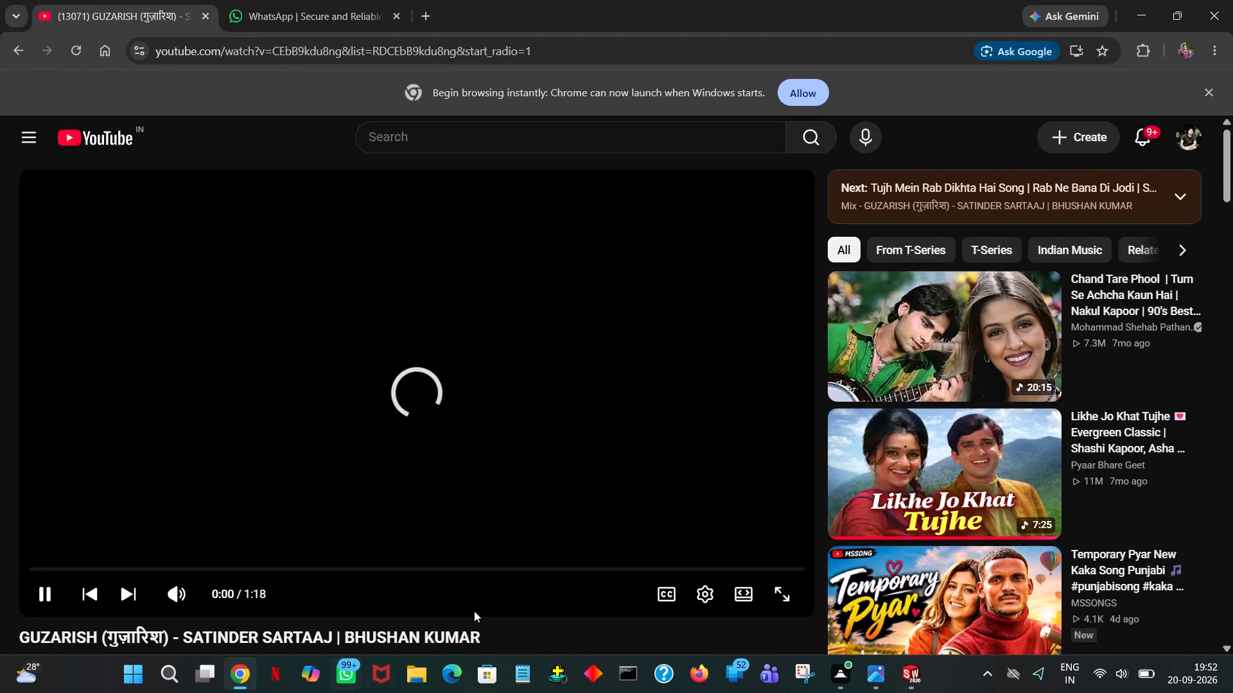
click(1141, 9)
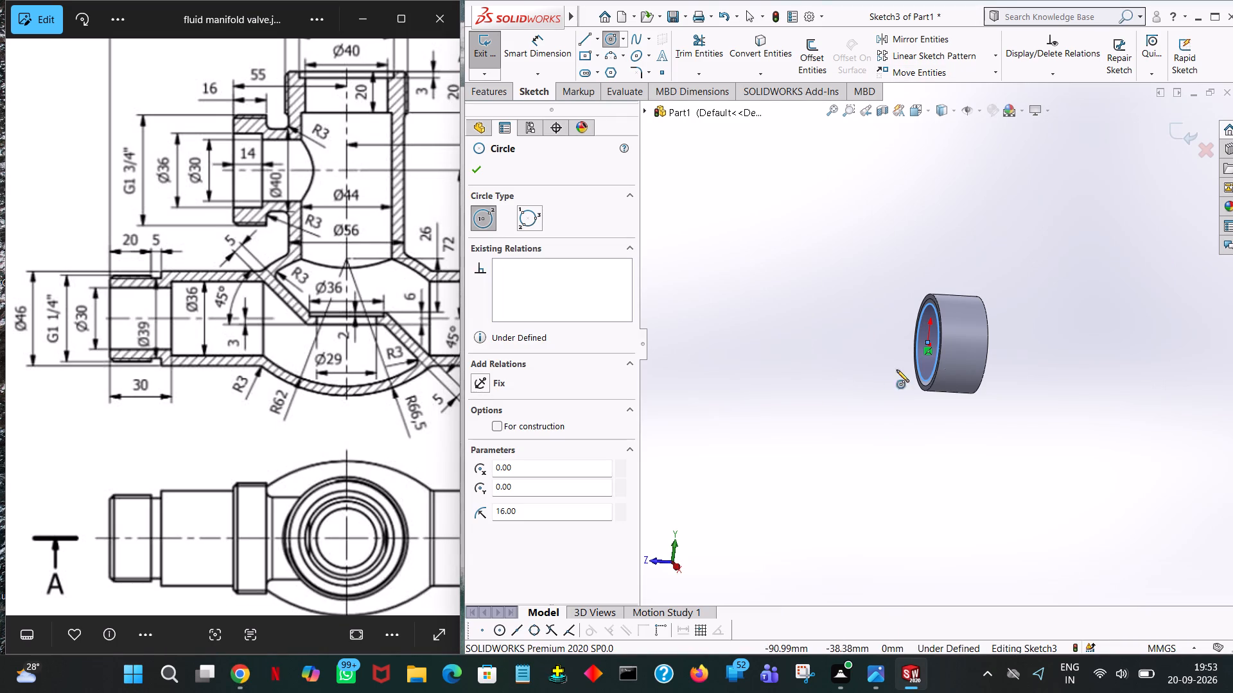
Check the port's Ø30 bore in the drawing and set the sketched circle's radius to 15 mm.
middle_drag(883, 476, 964, 478)
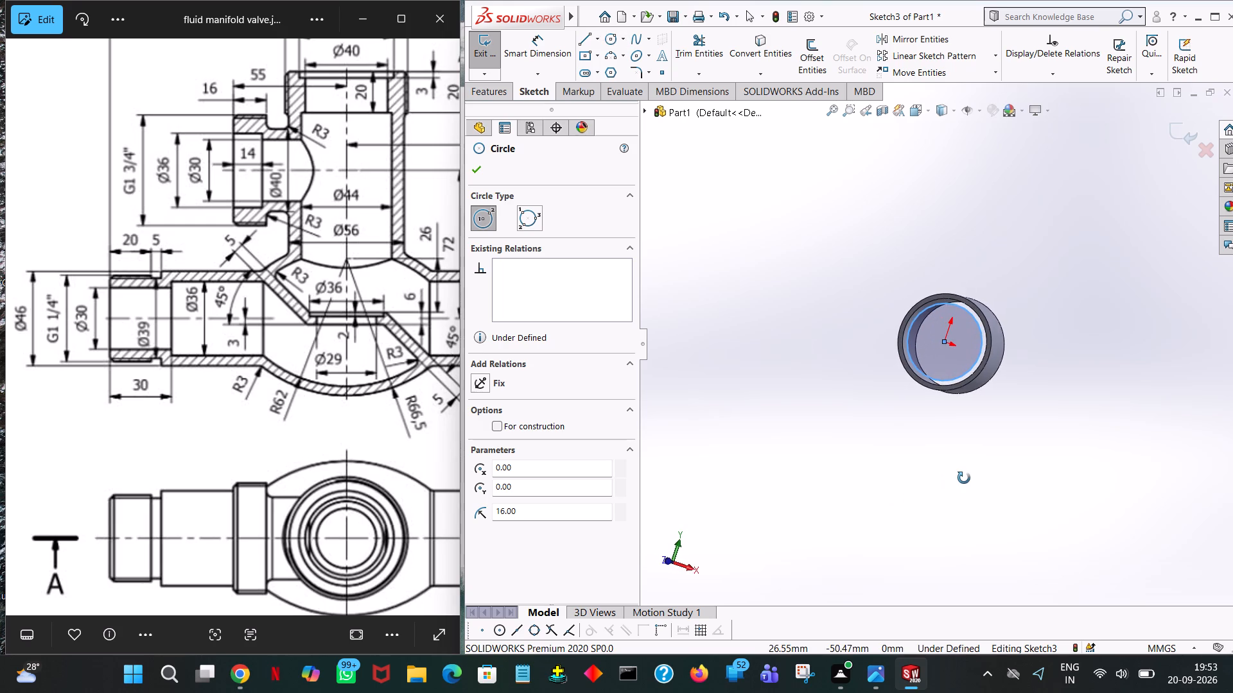
middle_drag(964, 478, 971, 484)
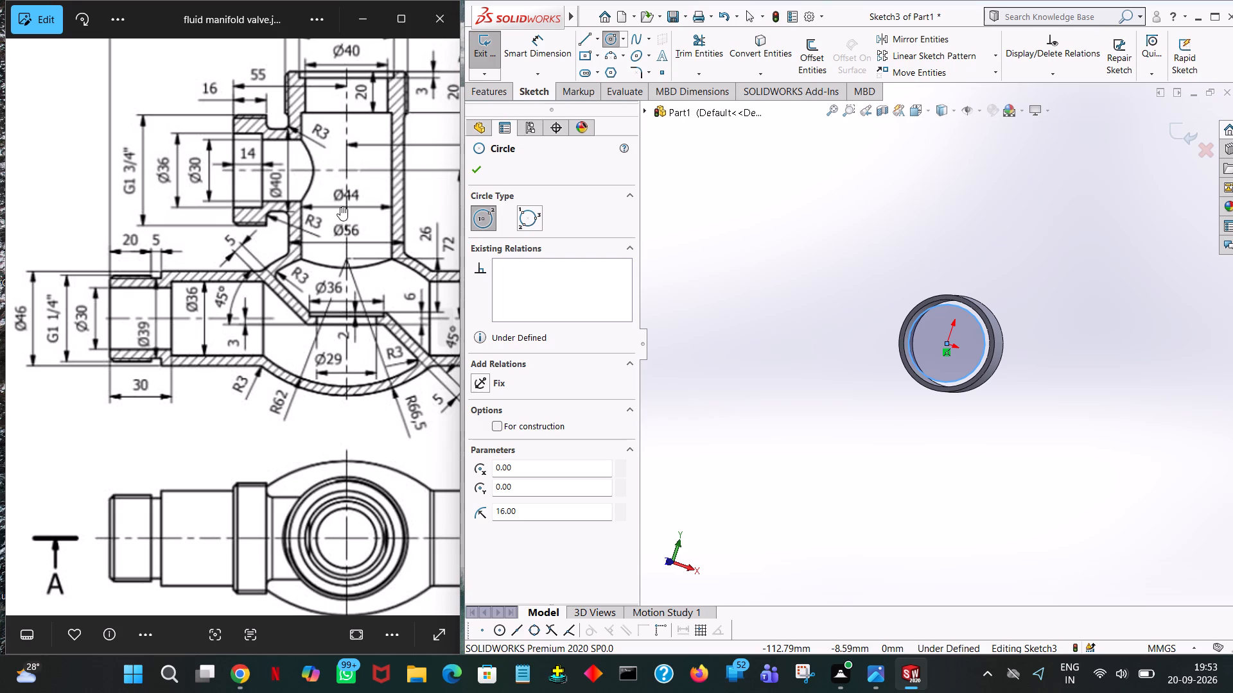
drag(355, 351, 0, 366)
drag(277, 339, 4, 338)
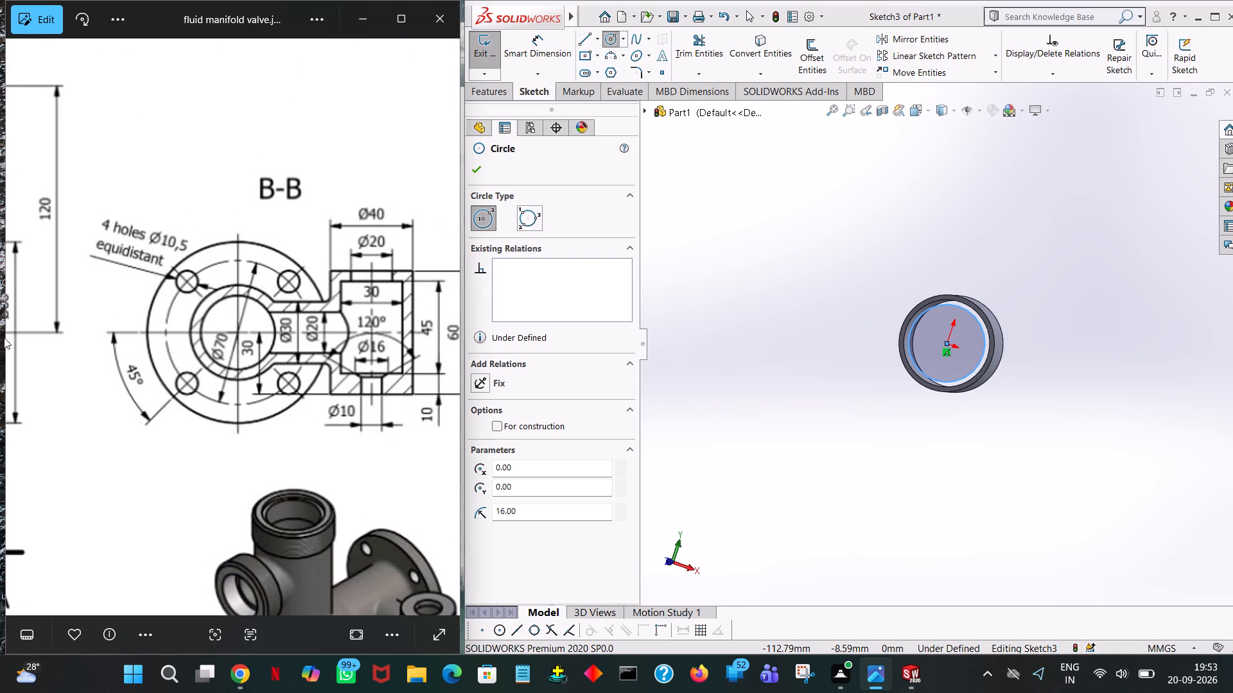
drag(4, 338, 106, 150)
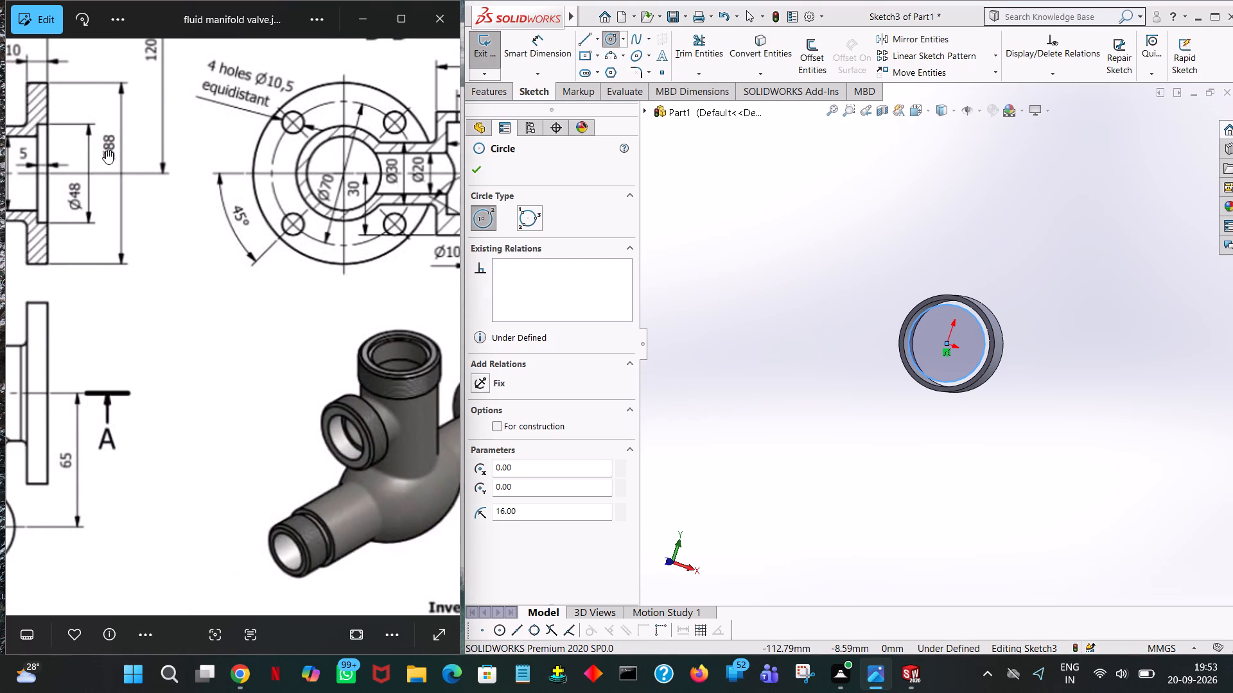
drag(106, 150, 470, 279)
drag(282, 259, 543, 229)
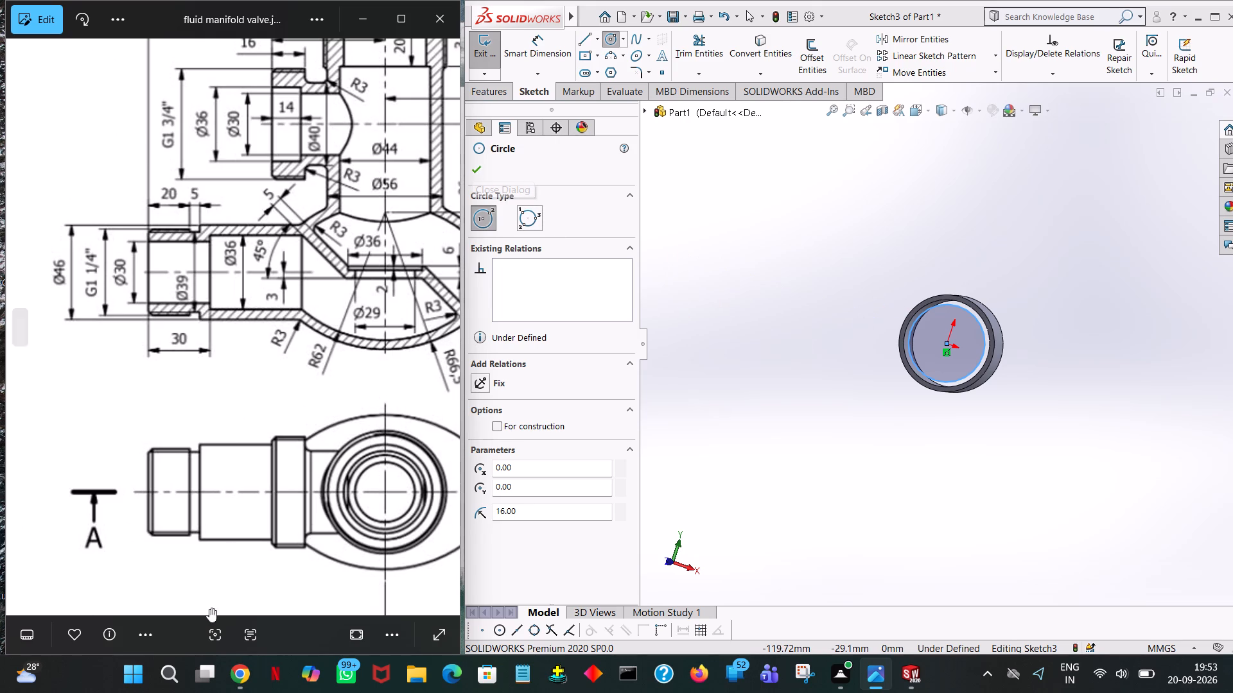
double_click(551, 516)
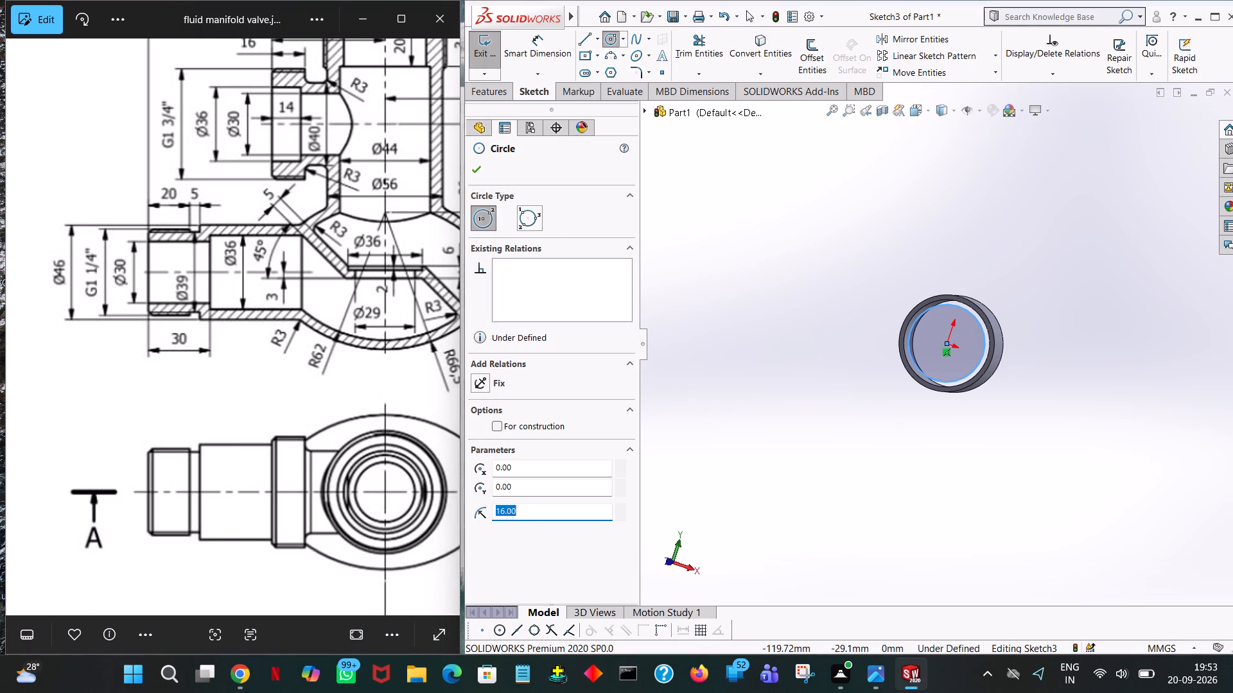
text(15)
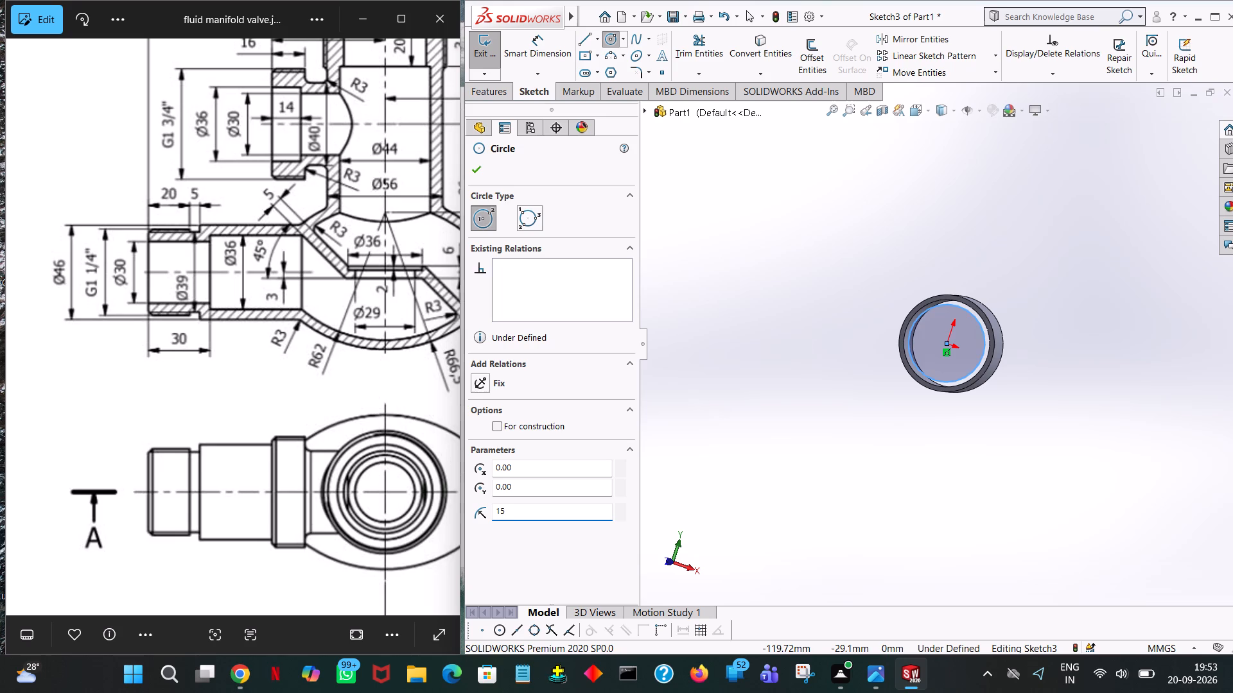
key(Return)
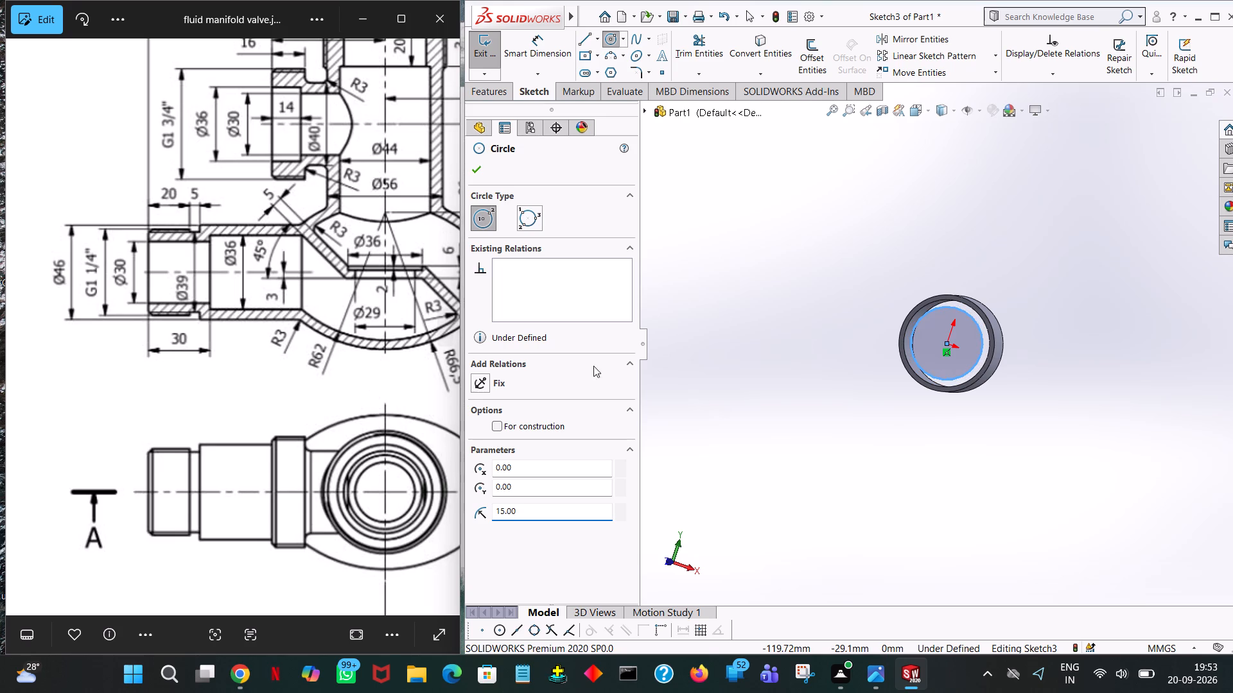
click(476, 171)
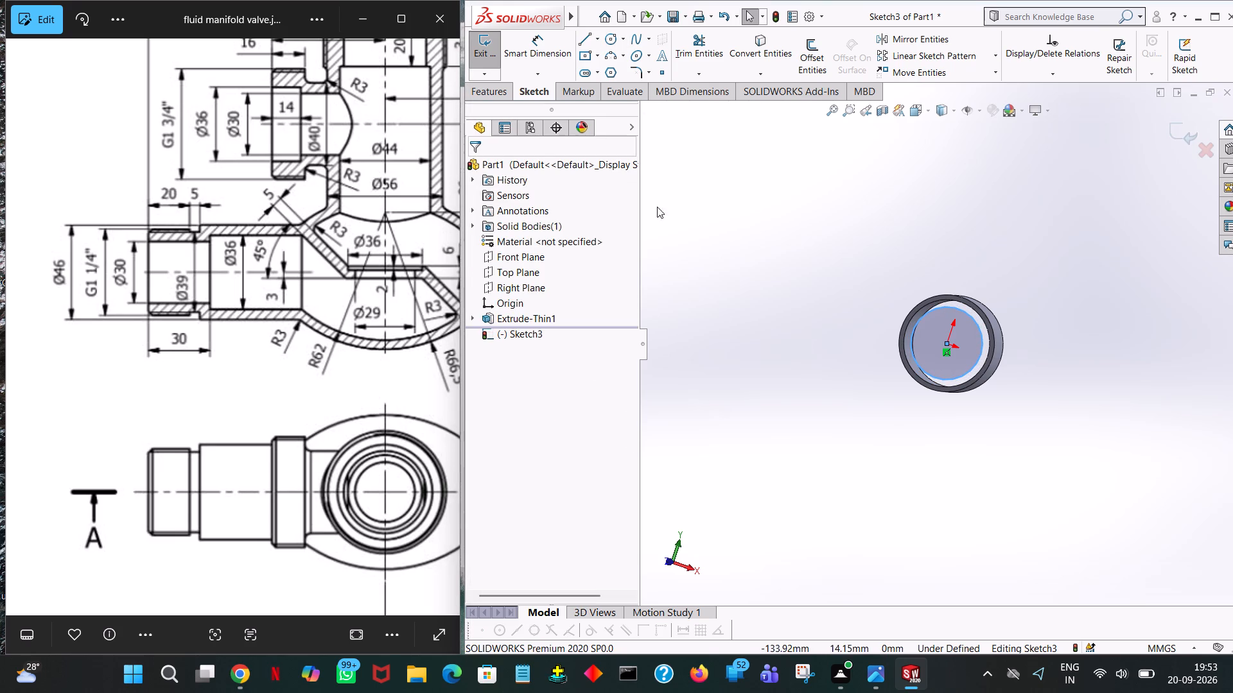
click(947, 299)
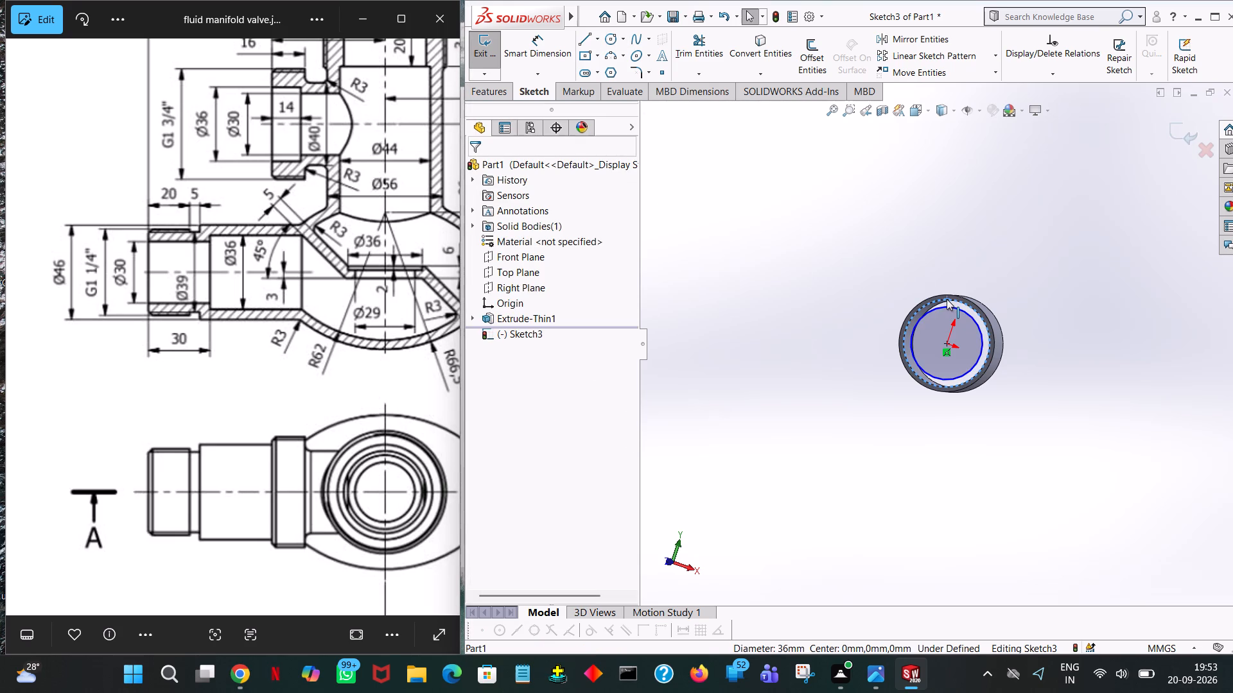
double_click(931, 300)
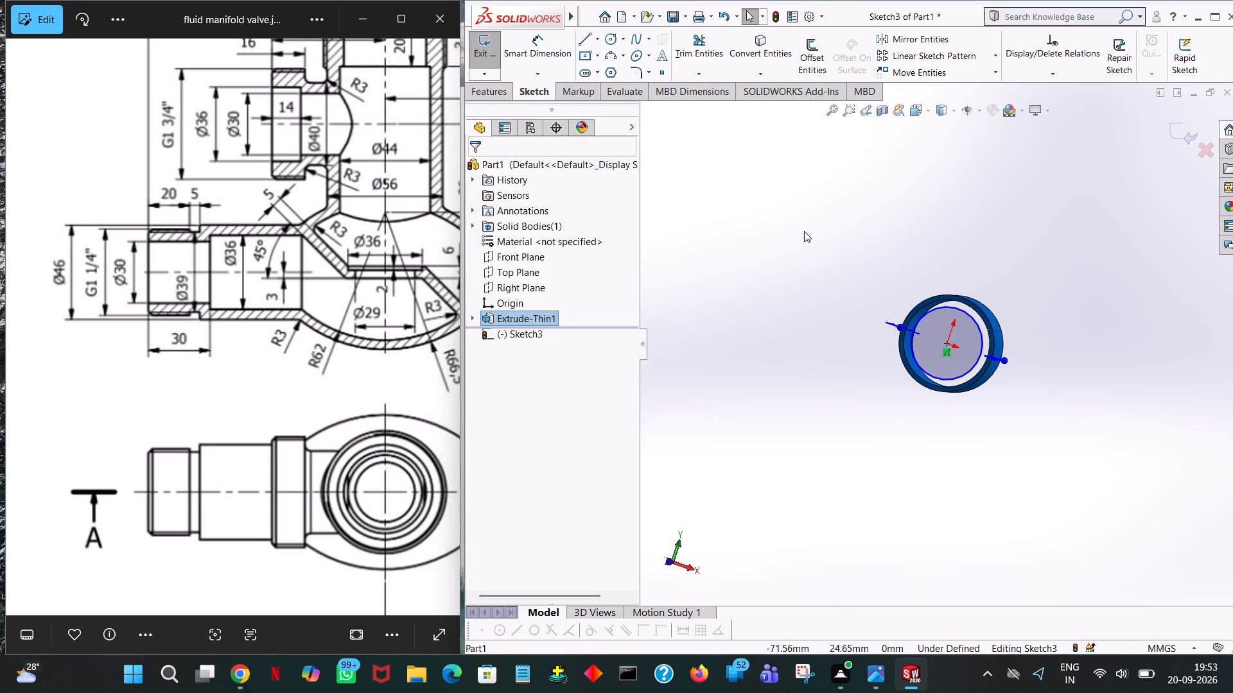
click(804, 231)
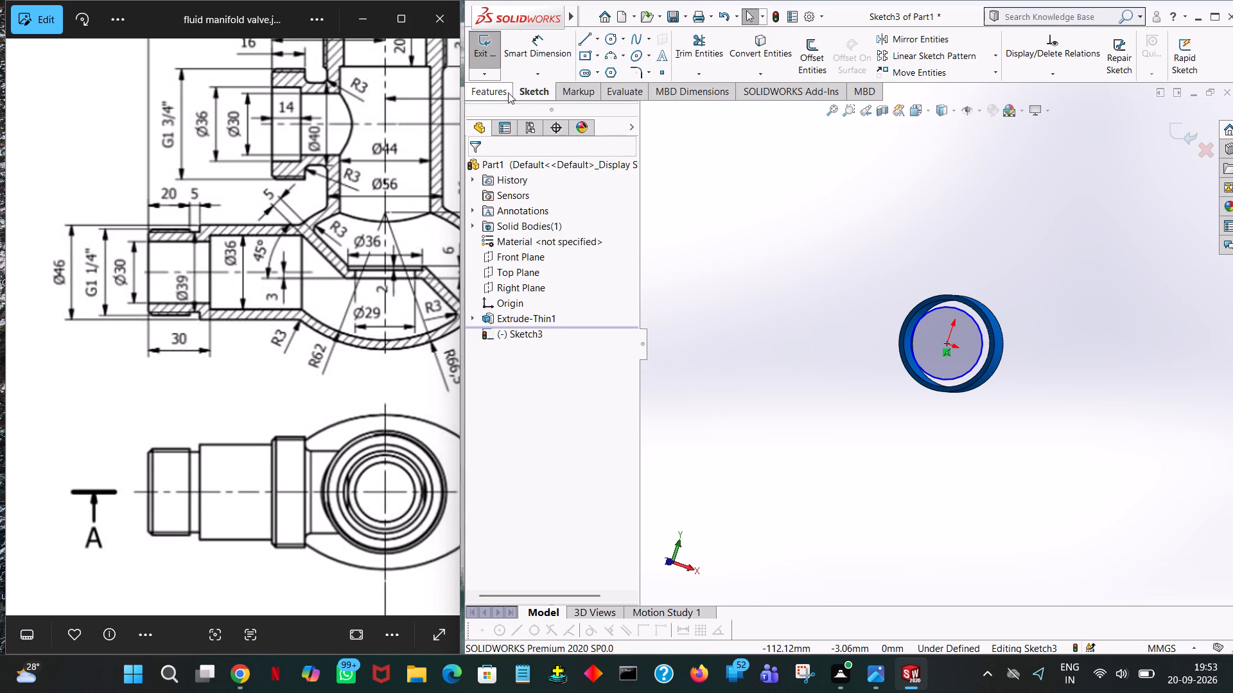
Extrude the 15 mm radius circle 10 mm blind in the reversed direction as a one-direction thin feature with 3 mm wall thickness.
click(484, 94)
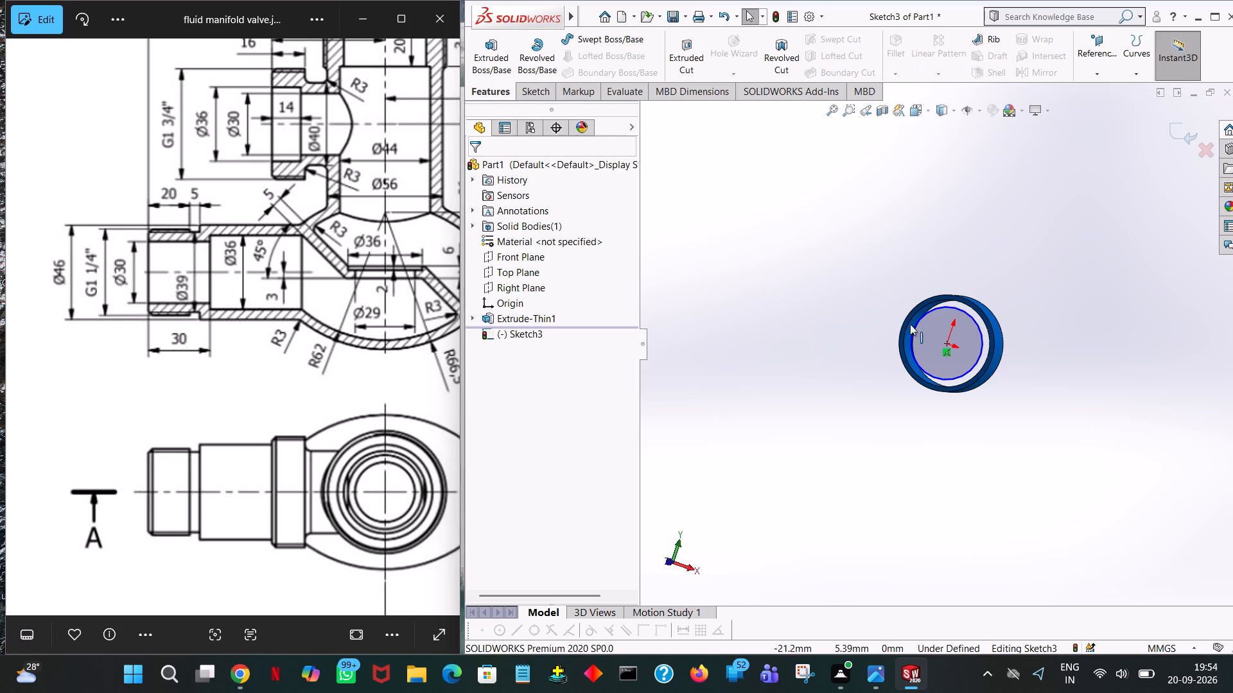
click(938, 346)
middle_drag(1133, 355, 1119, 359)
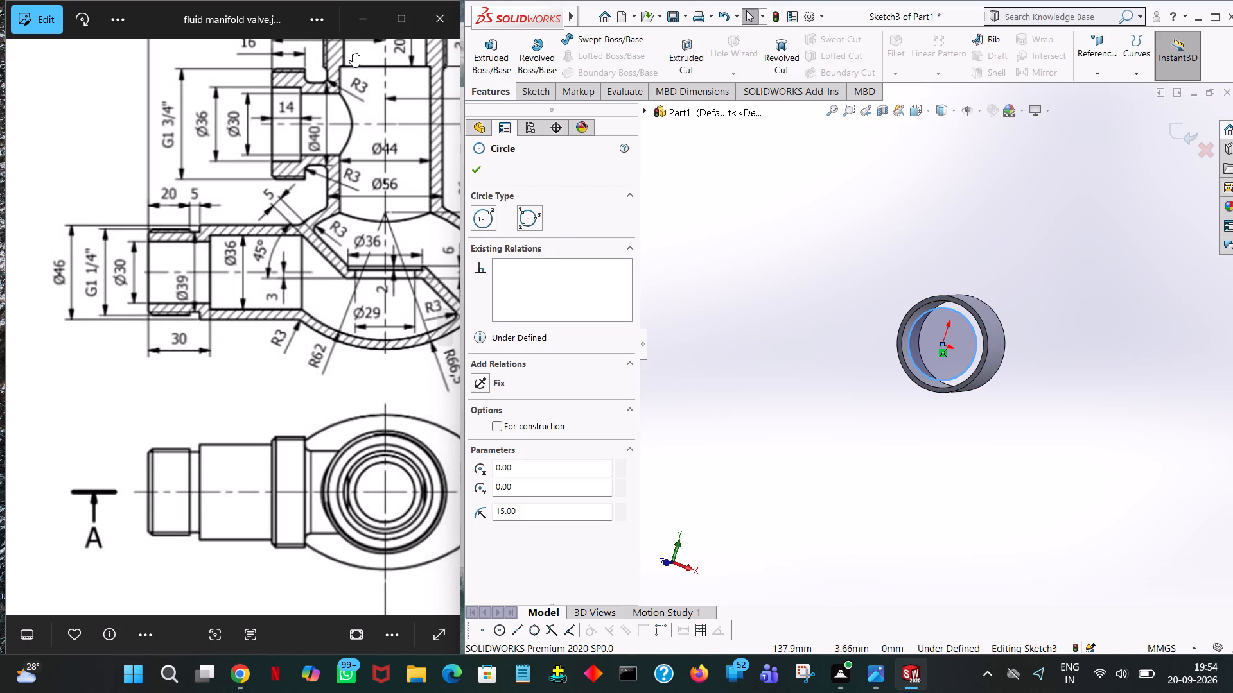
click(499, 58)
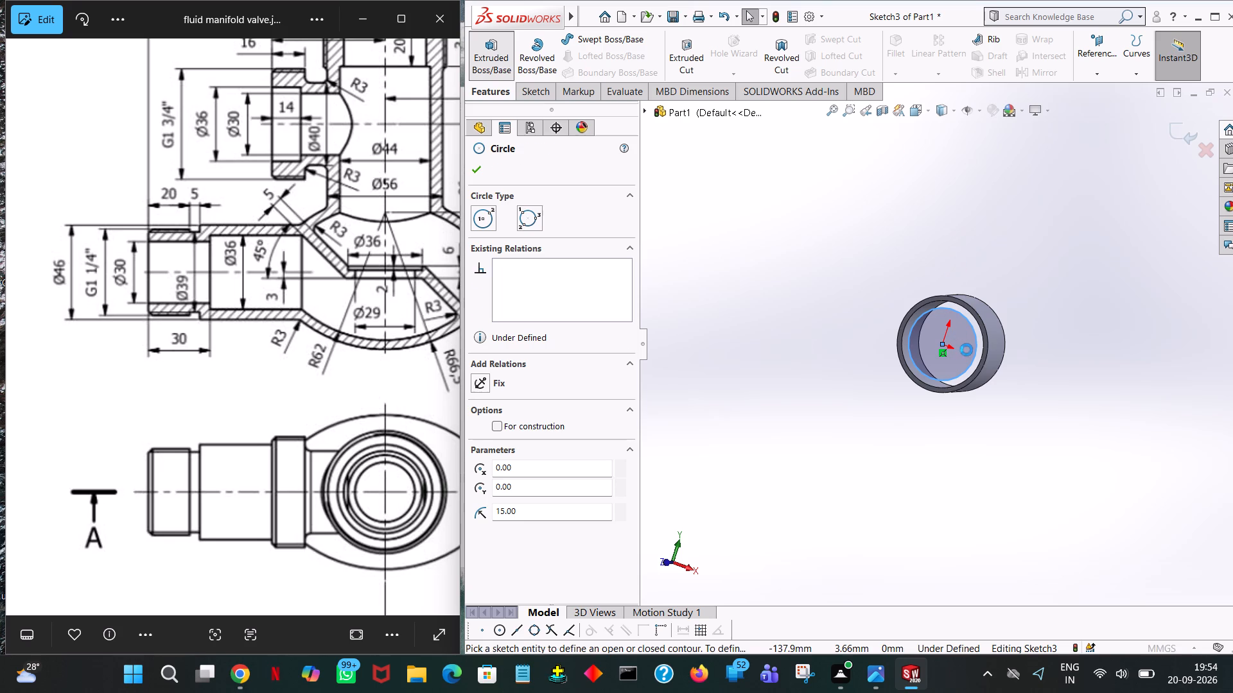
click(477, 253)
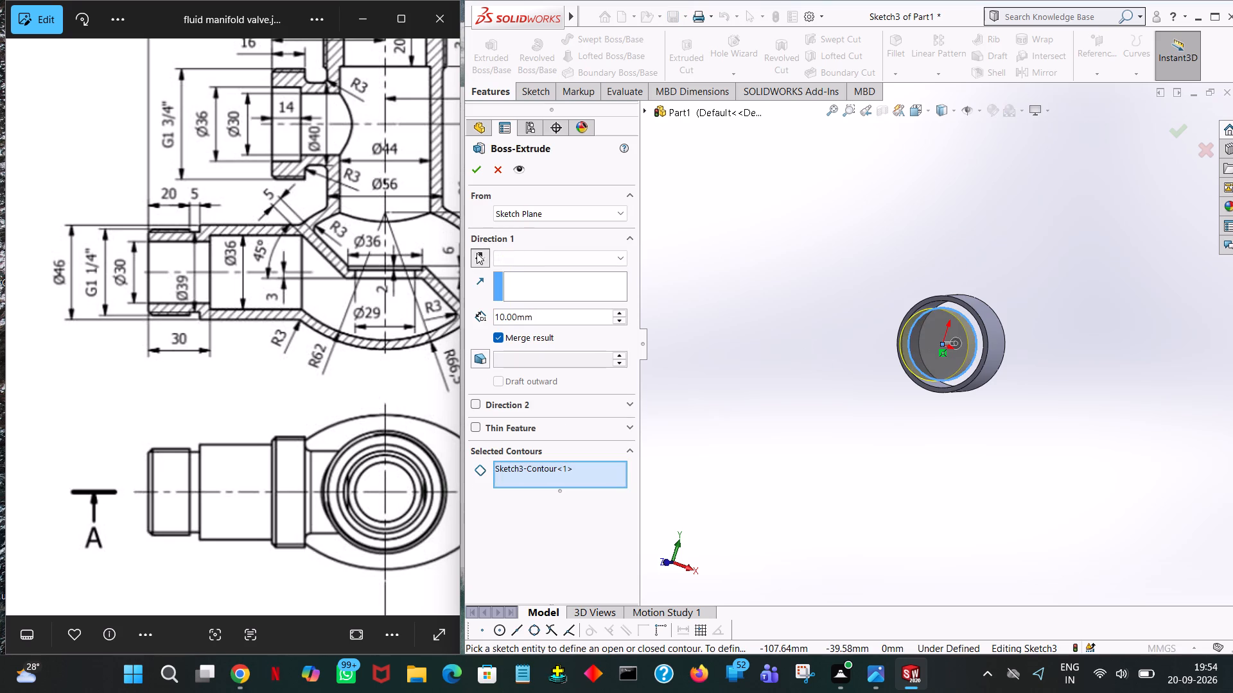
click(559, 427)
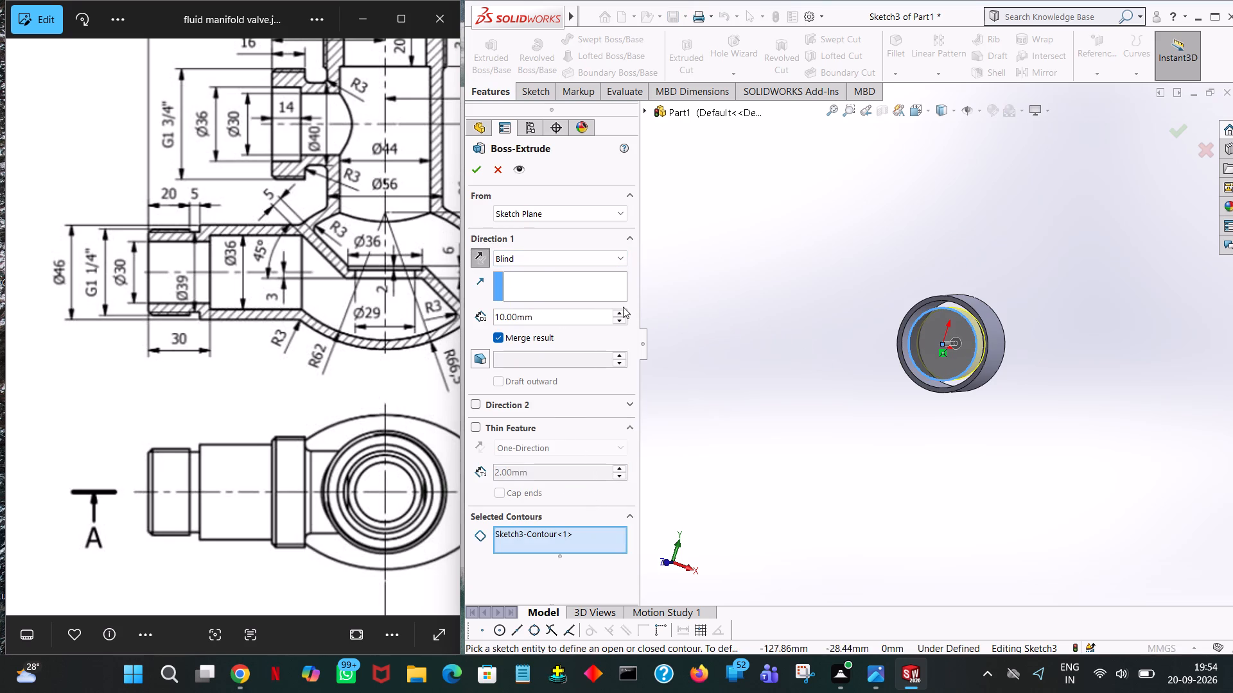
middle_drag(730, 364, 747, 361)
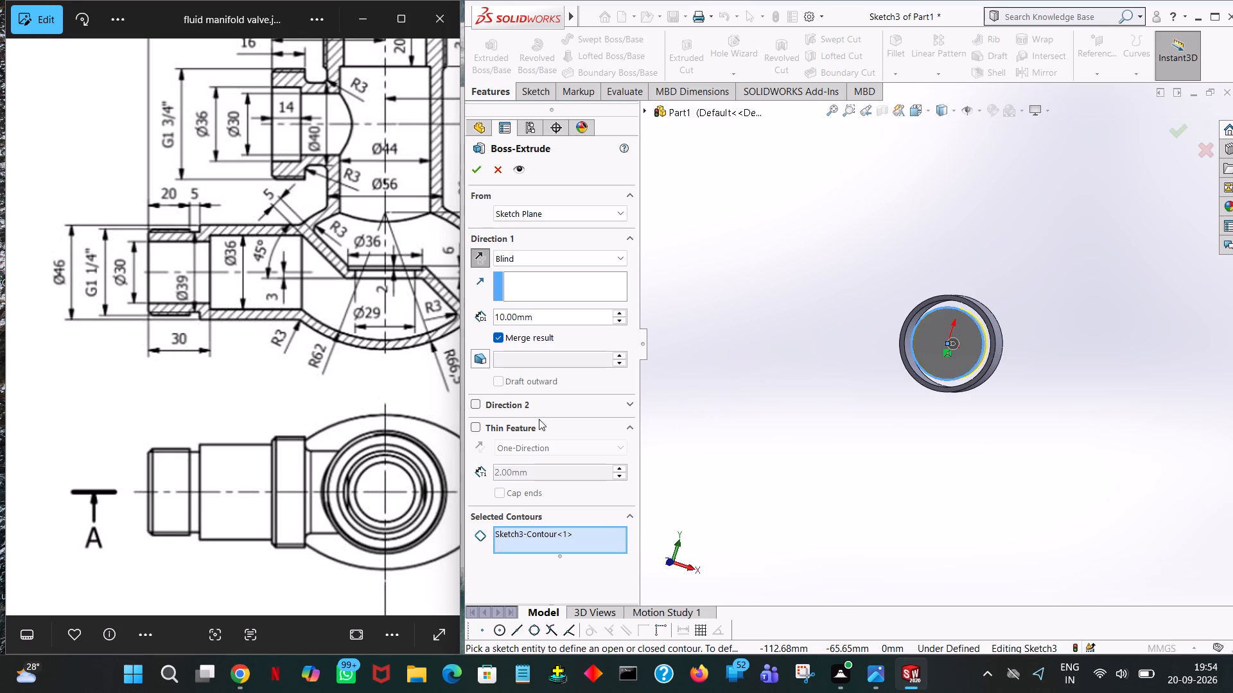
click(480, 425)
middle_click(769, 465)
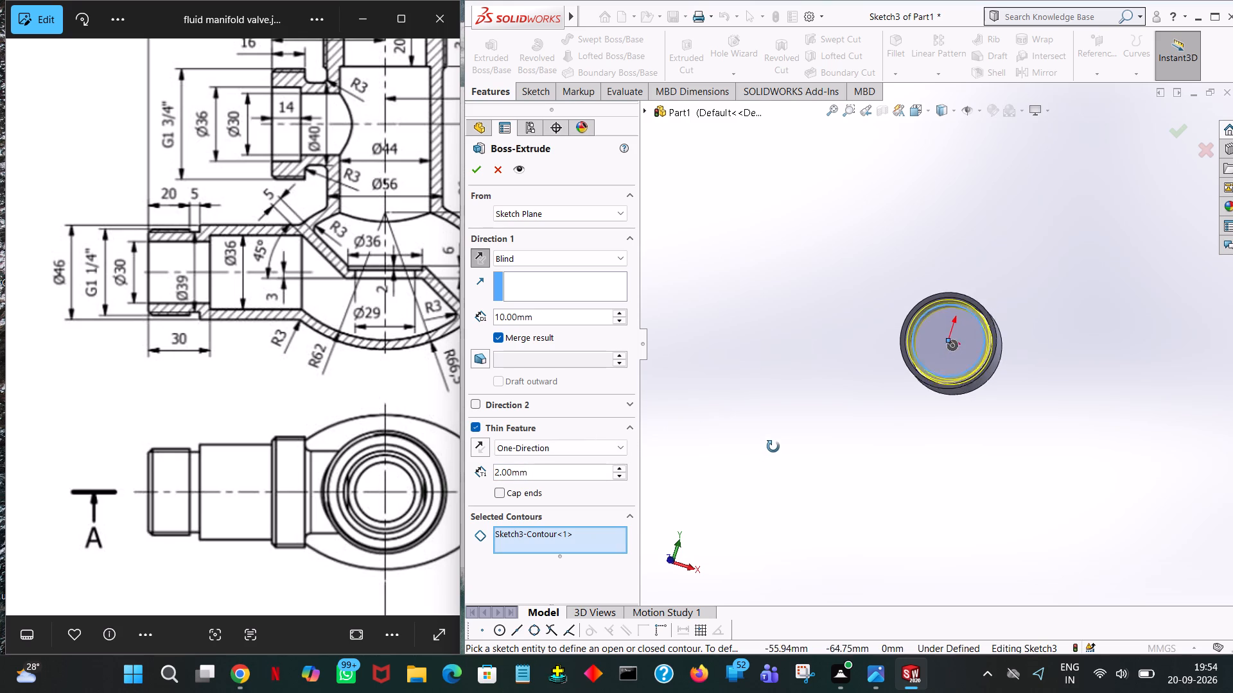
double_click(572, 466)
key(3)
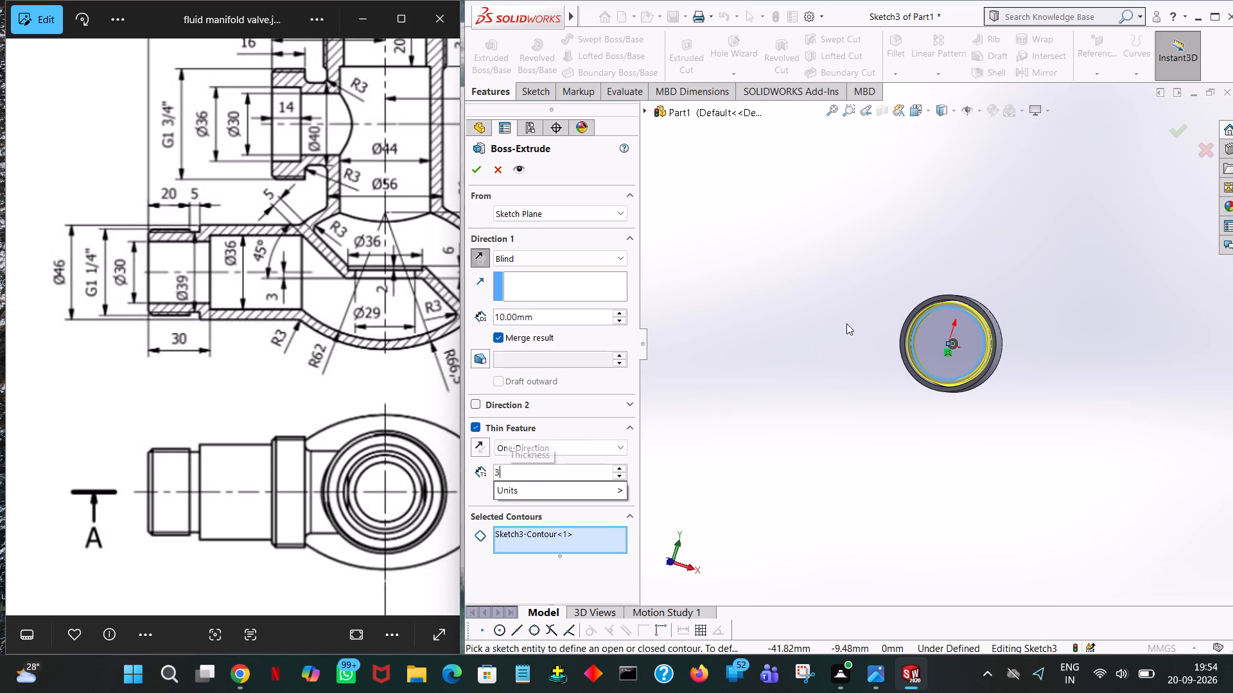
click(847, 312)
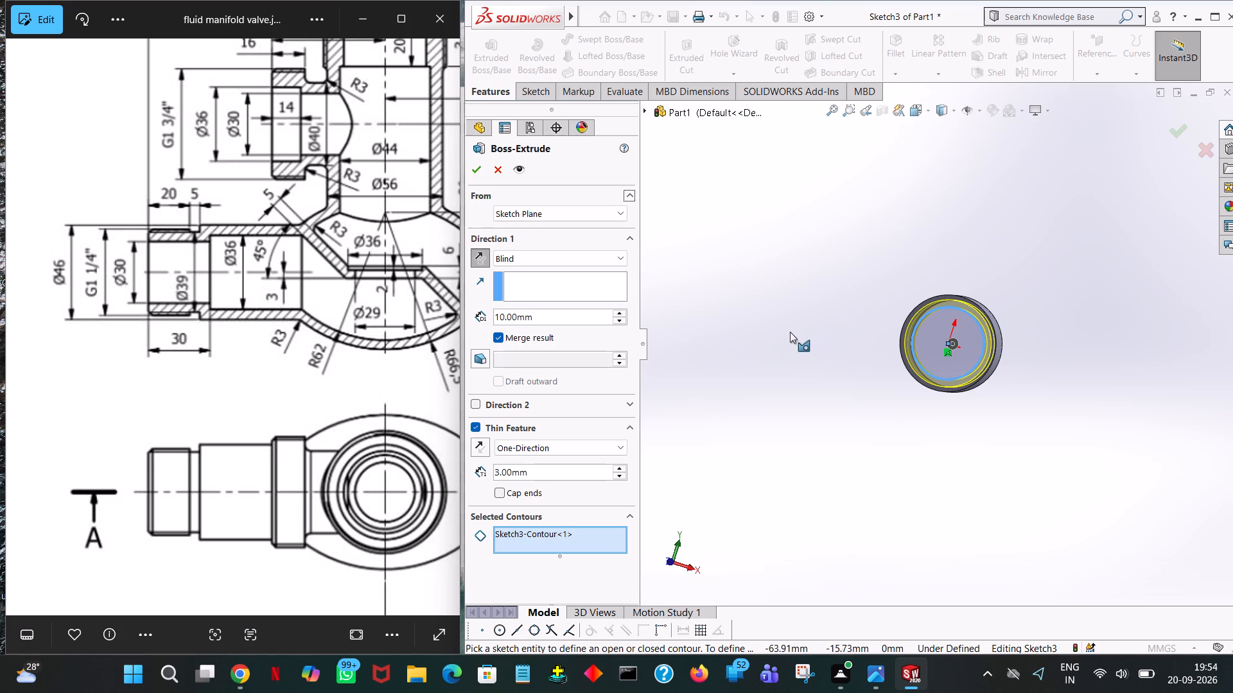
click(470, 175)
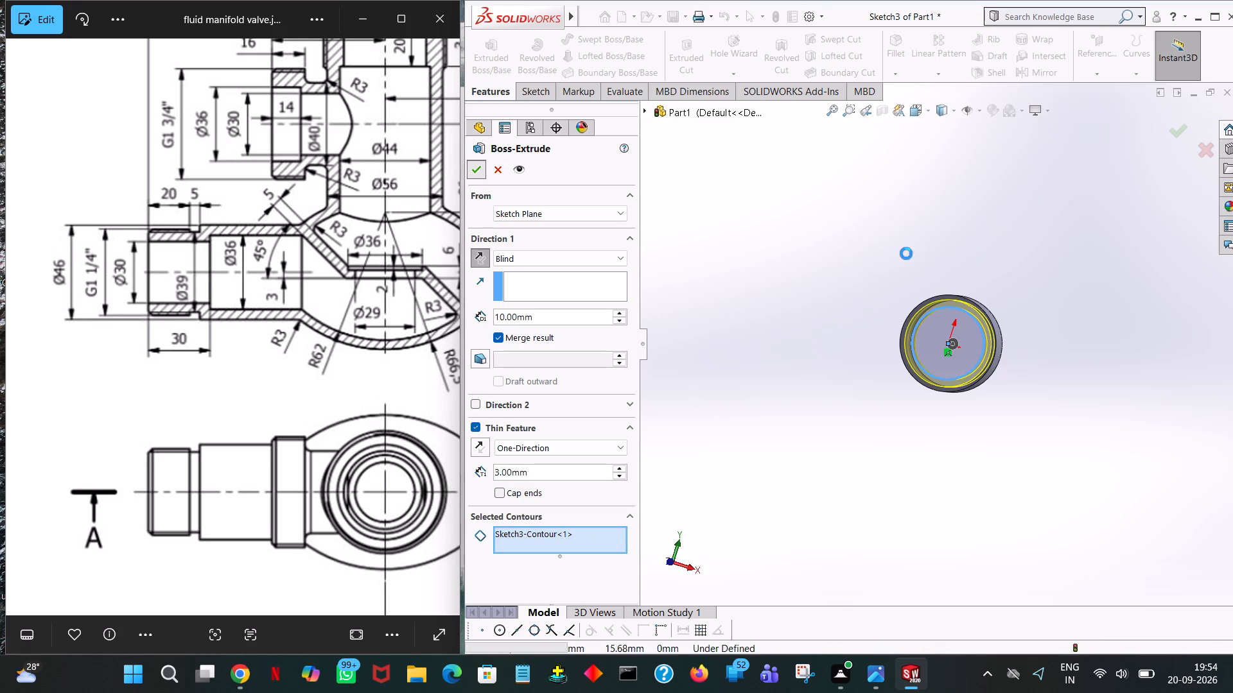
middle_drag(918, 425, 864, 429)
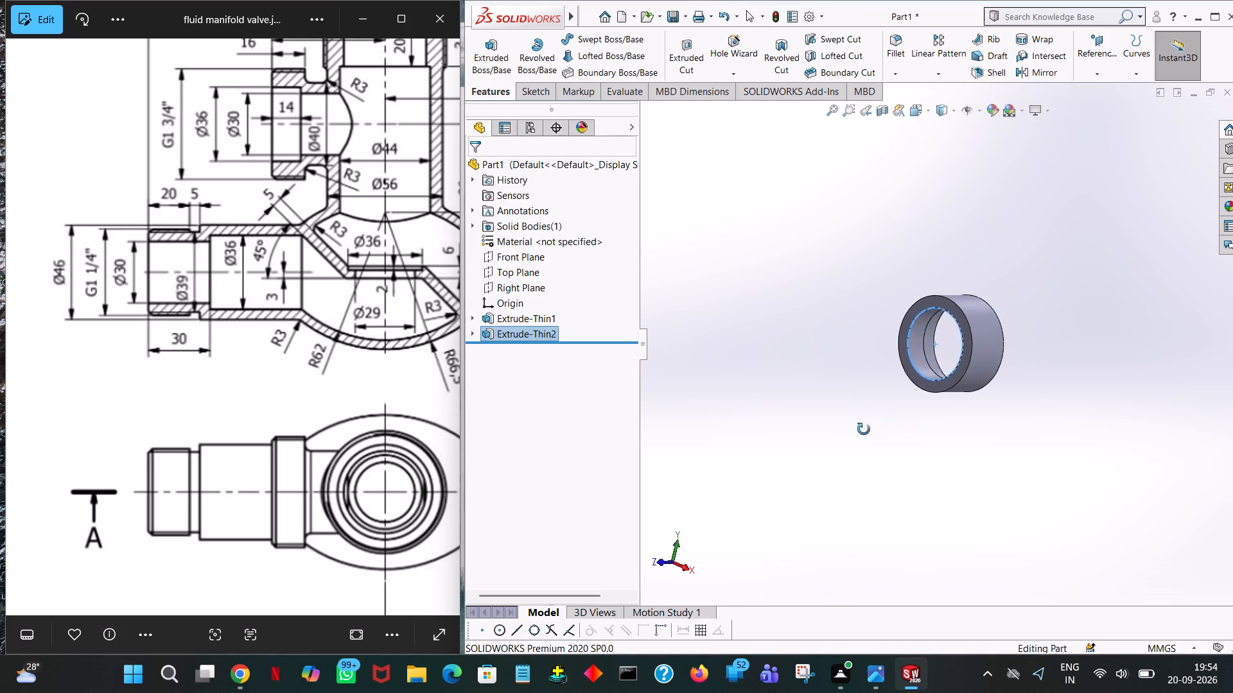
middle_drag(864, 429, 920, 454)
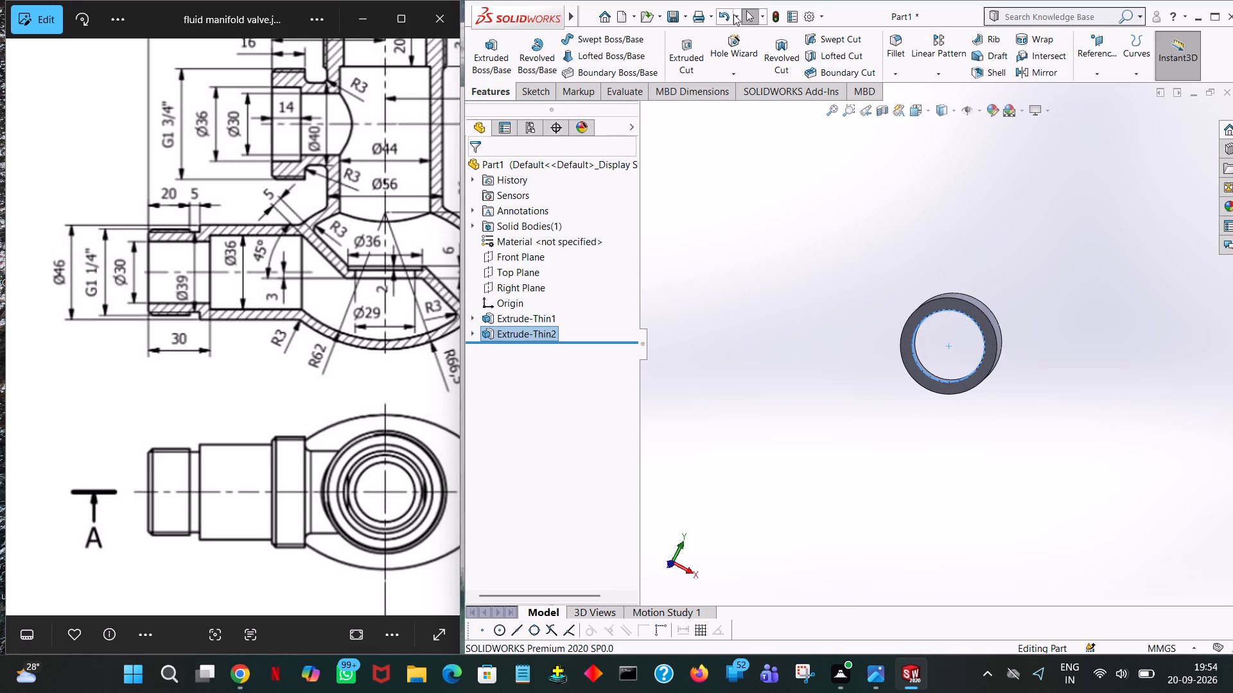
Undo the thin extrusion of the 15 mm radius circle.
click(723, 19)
Extrude the 15 mm radius circle 25 mm blind in the reversed direction as a one-direction thin feature with 2.8 mm wall thickness.
middle_drag(354, 332, 354, 334)
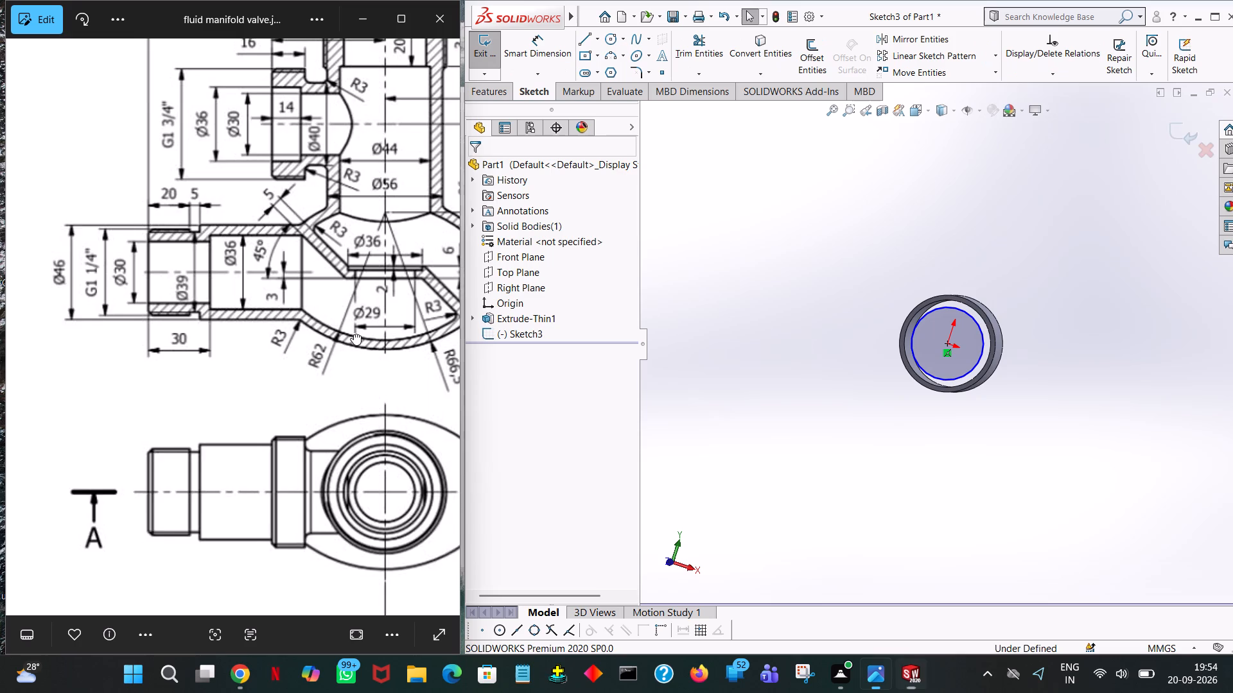
middle_drag(354, 334, 1, 320)
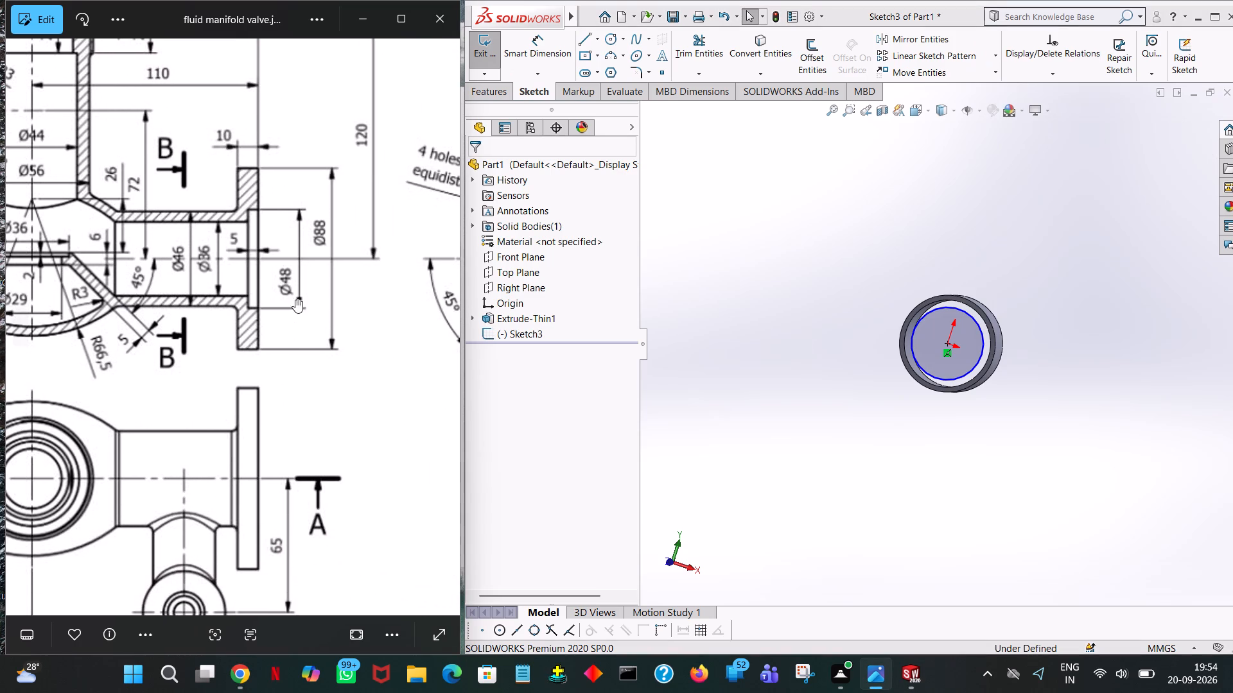
click(491, 101)
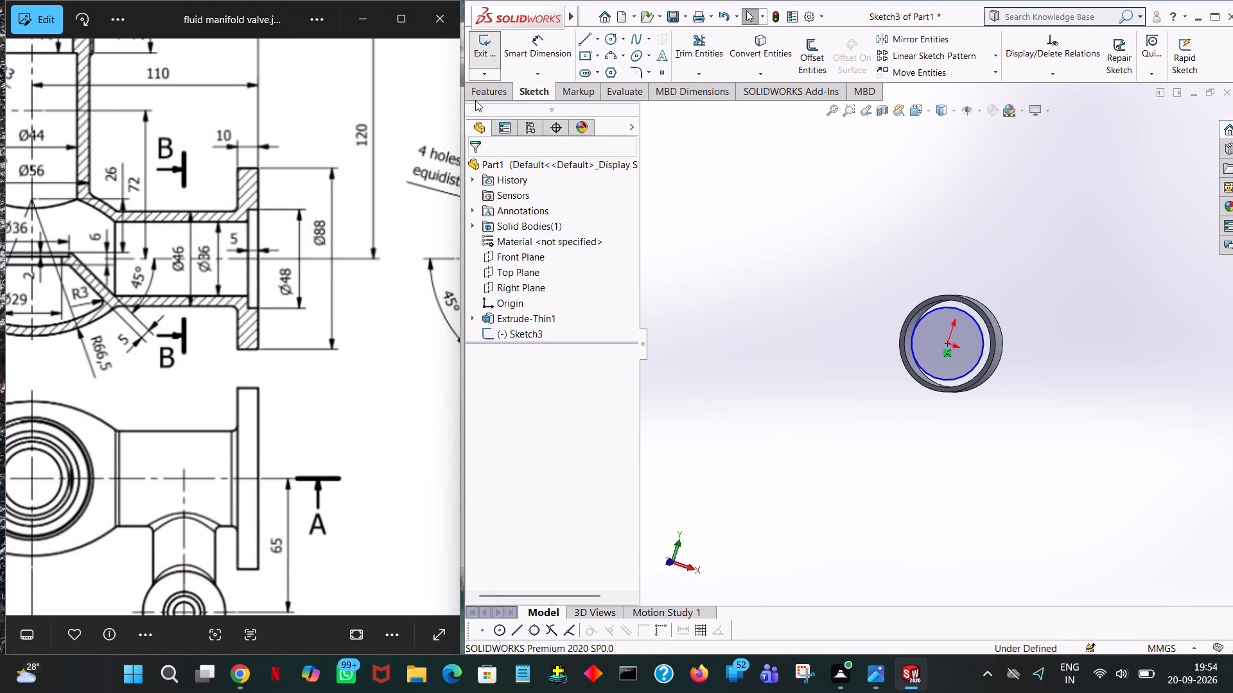
click(487, 91)
click(487, 50)
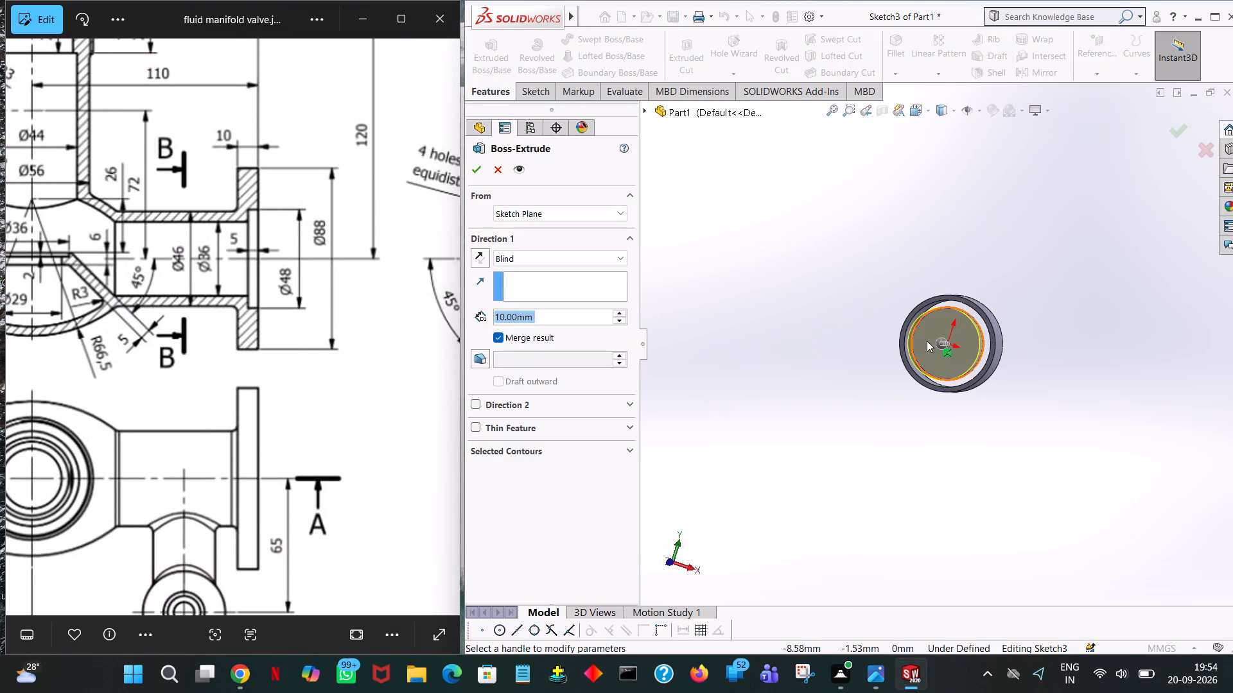
click(473, 424)
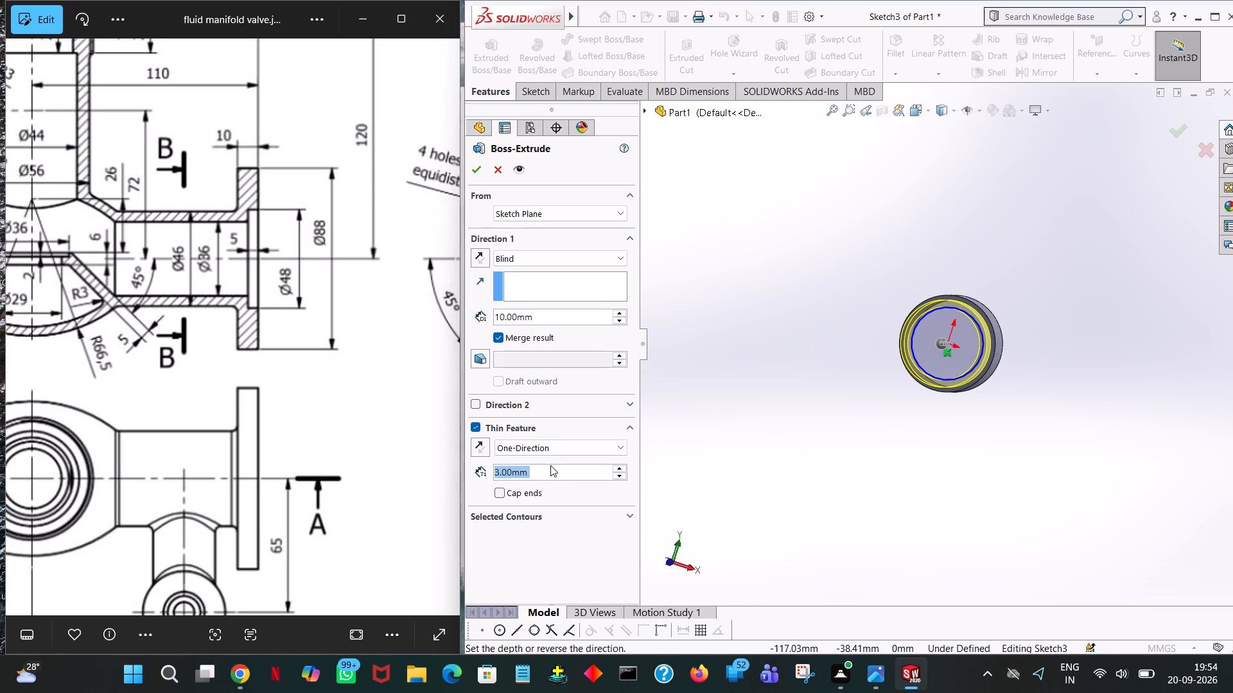
key(2)
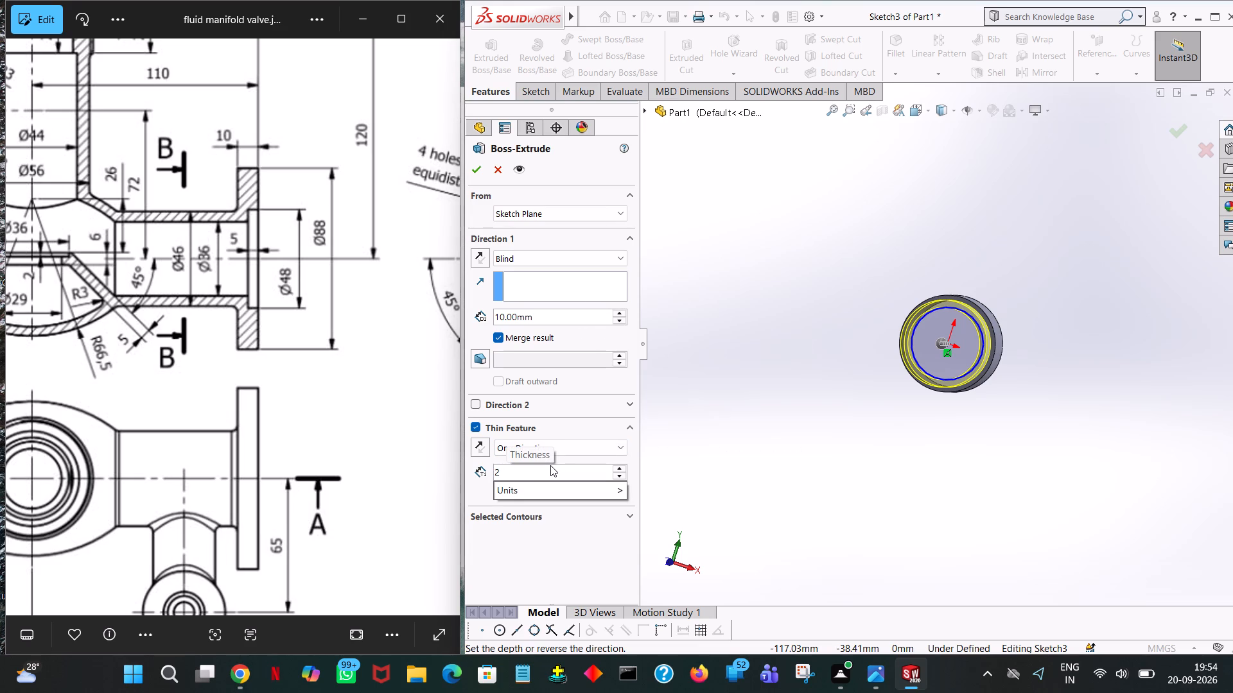
key(period)
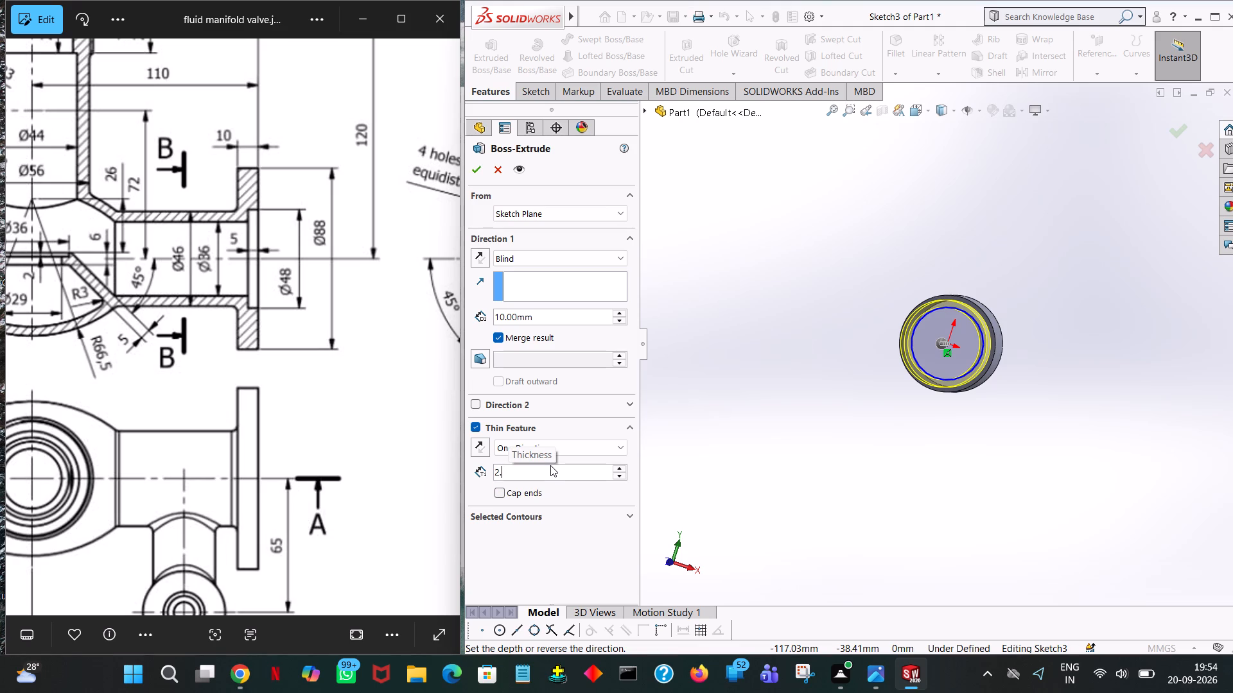
key(8)
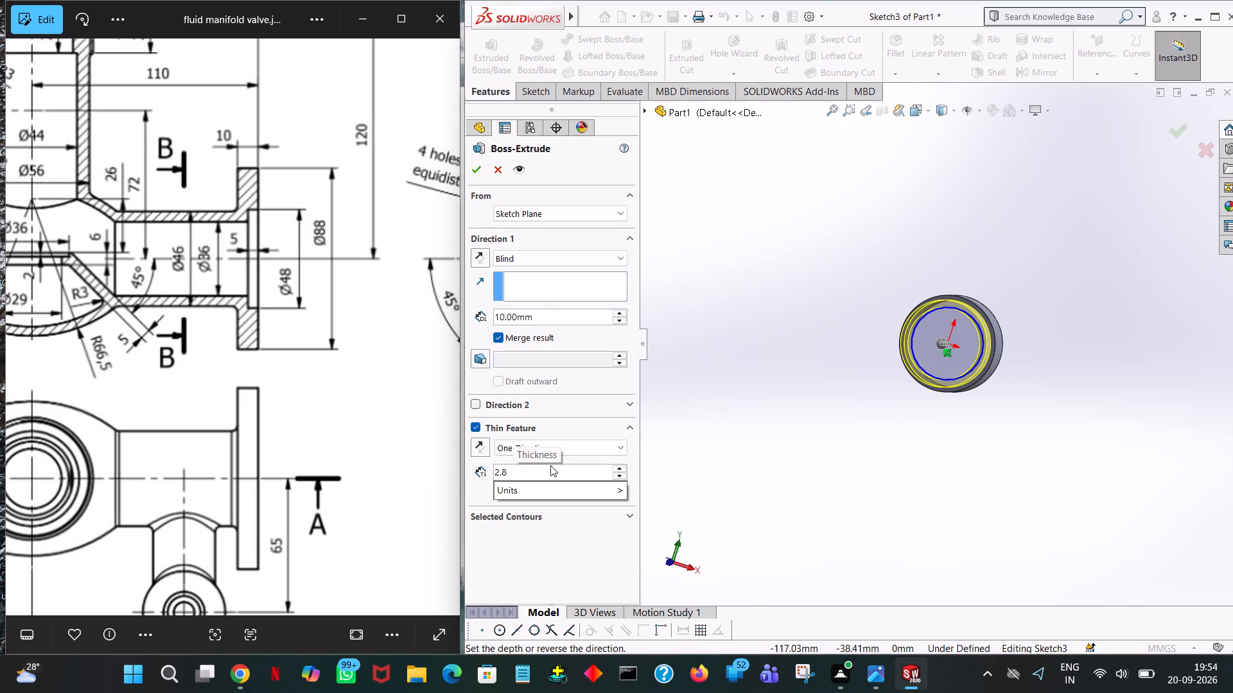
click(929, 237)
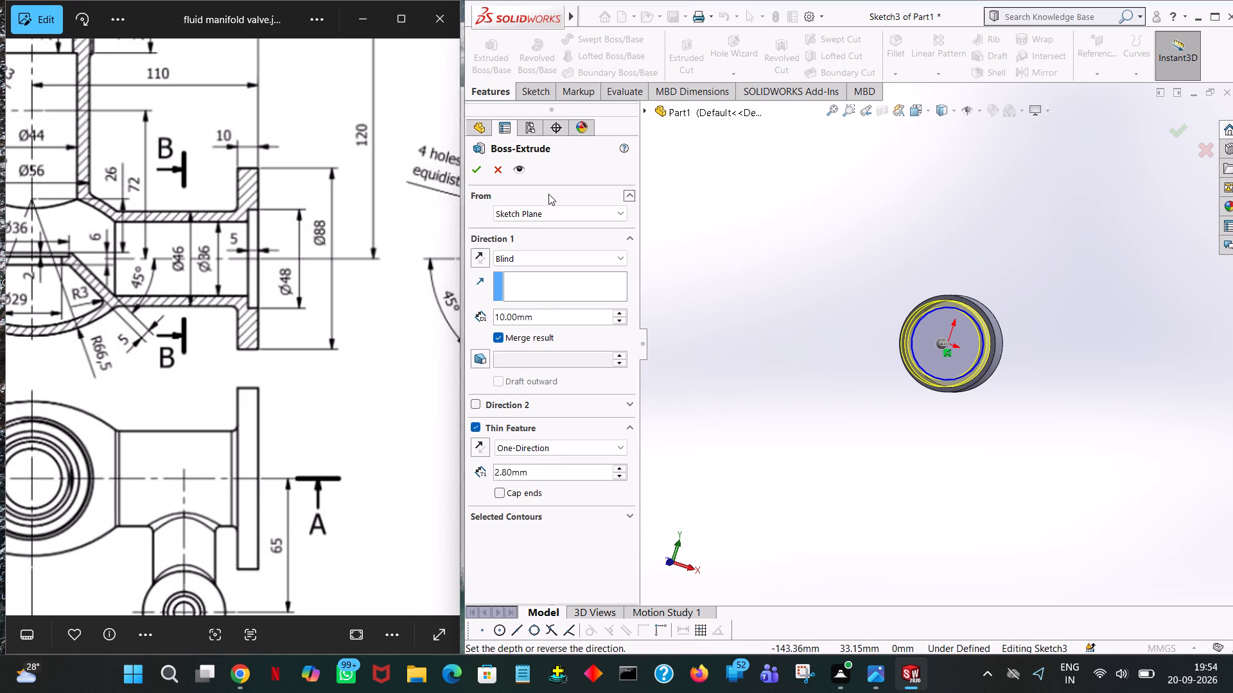
drag(213, 350, 445, 363)
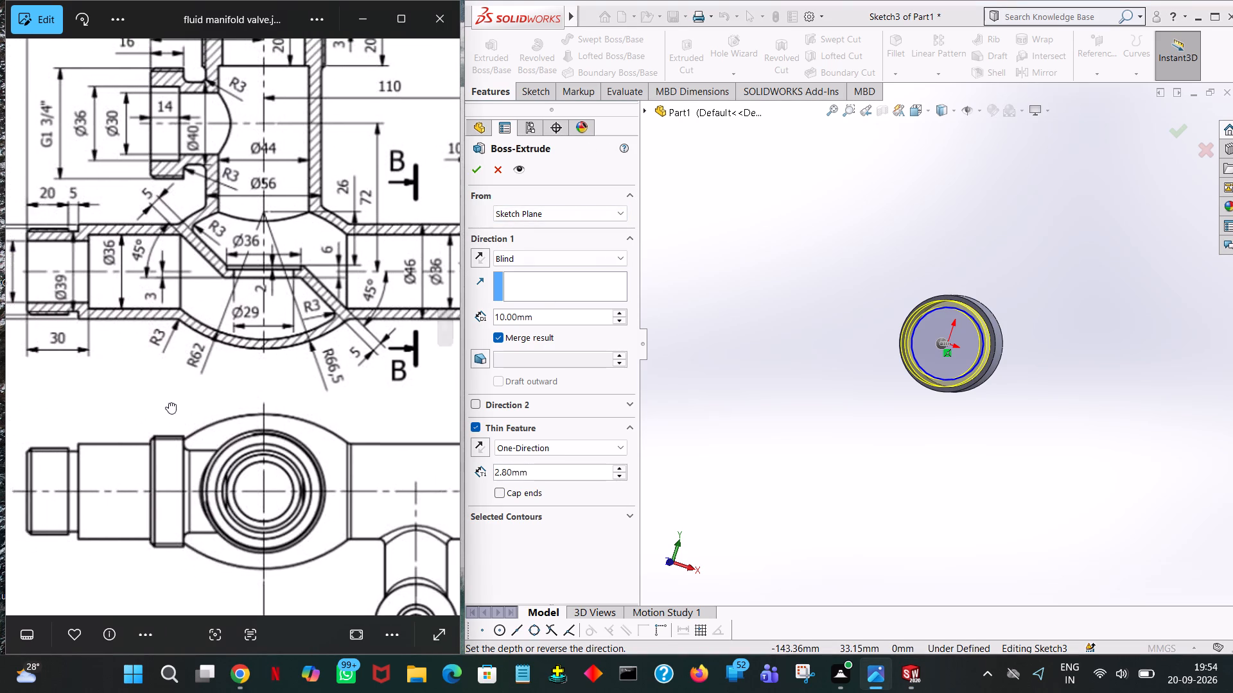
drag(169, 402, 295, 414)
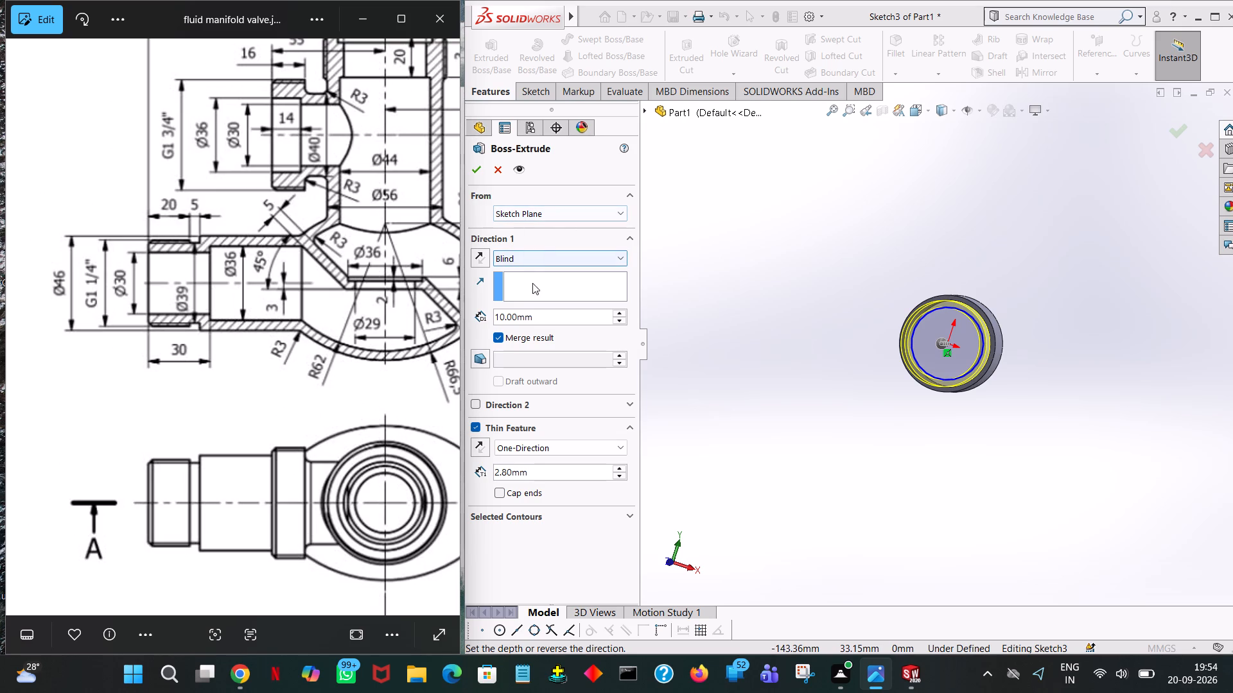
double_click(550, 312)
text(25)
key(Return)
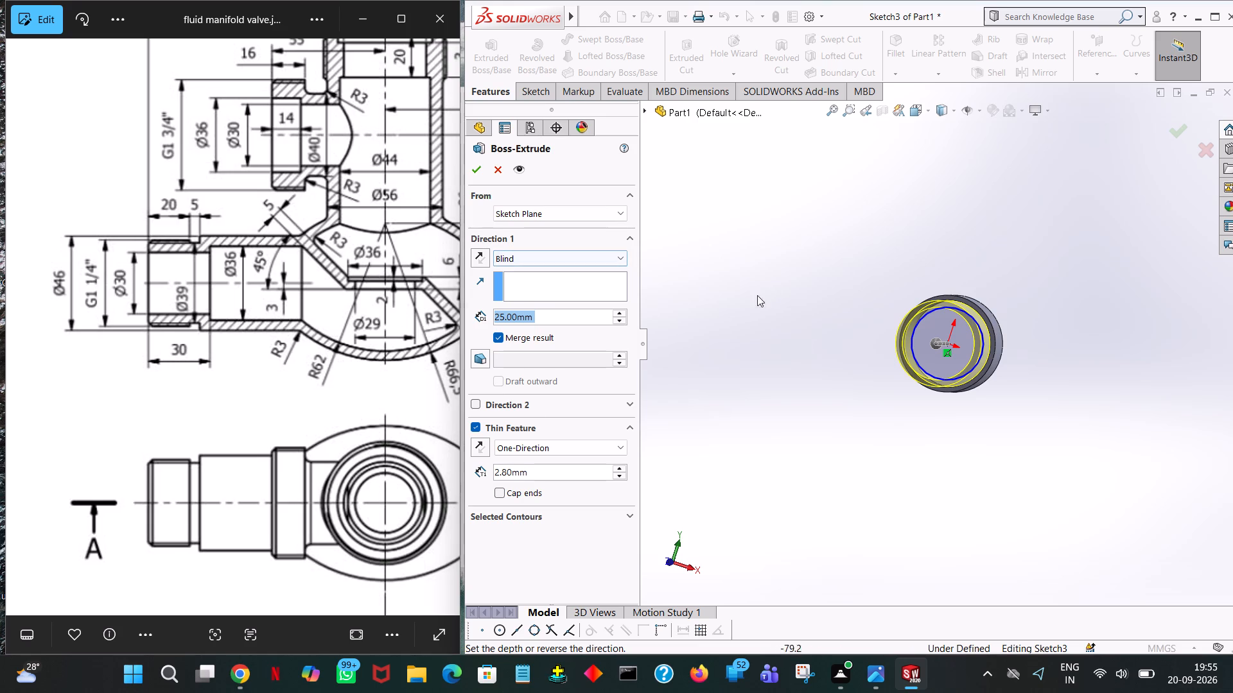
middle_drag(724, 300, 629, 295)
click(479, 257)
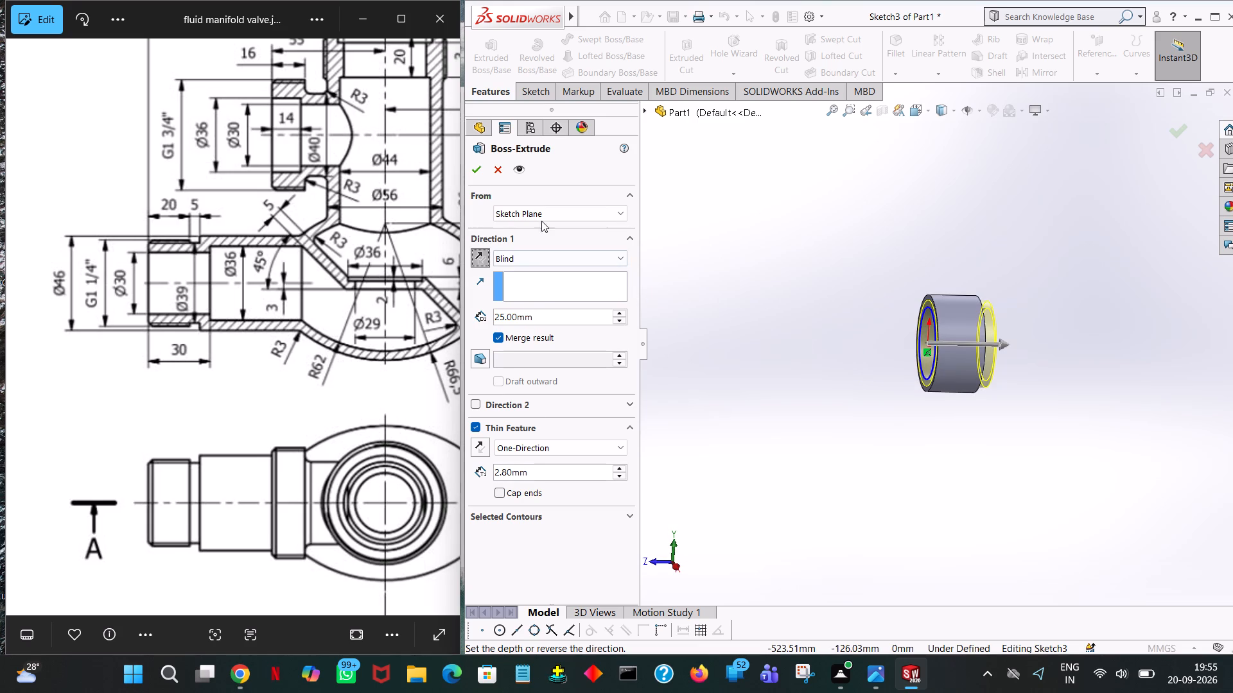
click(473, 167)
click(695, 309)
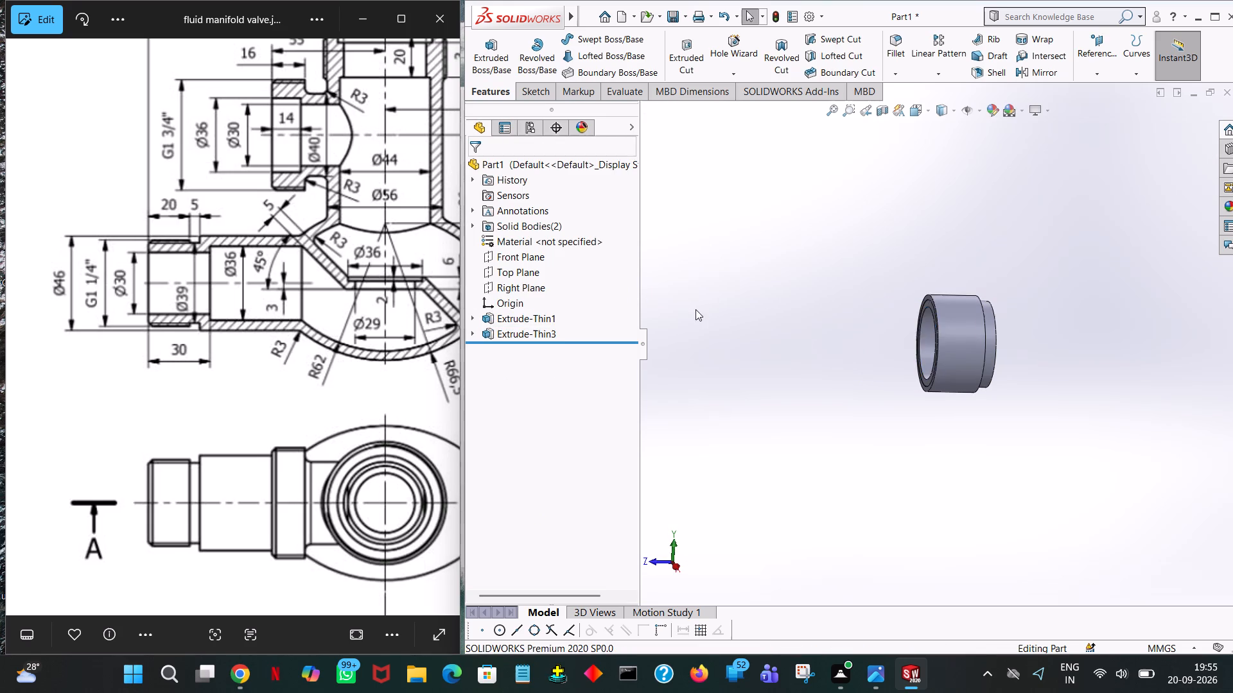
Inspect the stepped port tube from several angles and study section A-A of the drawing for the port, central body and flange dimensions.
middle_drag(701, 311, 804, 291)
middle_drag(804, 311, 727, 323)
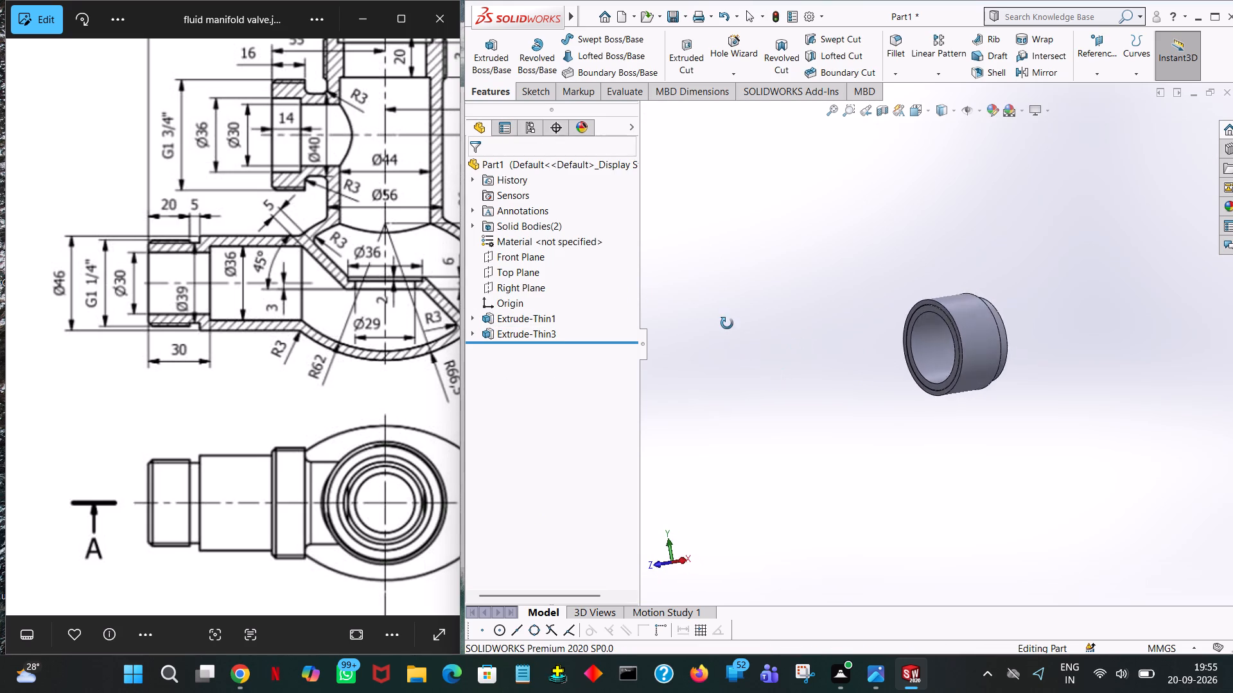
middle_drag(727, 323, 715, 304)
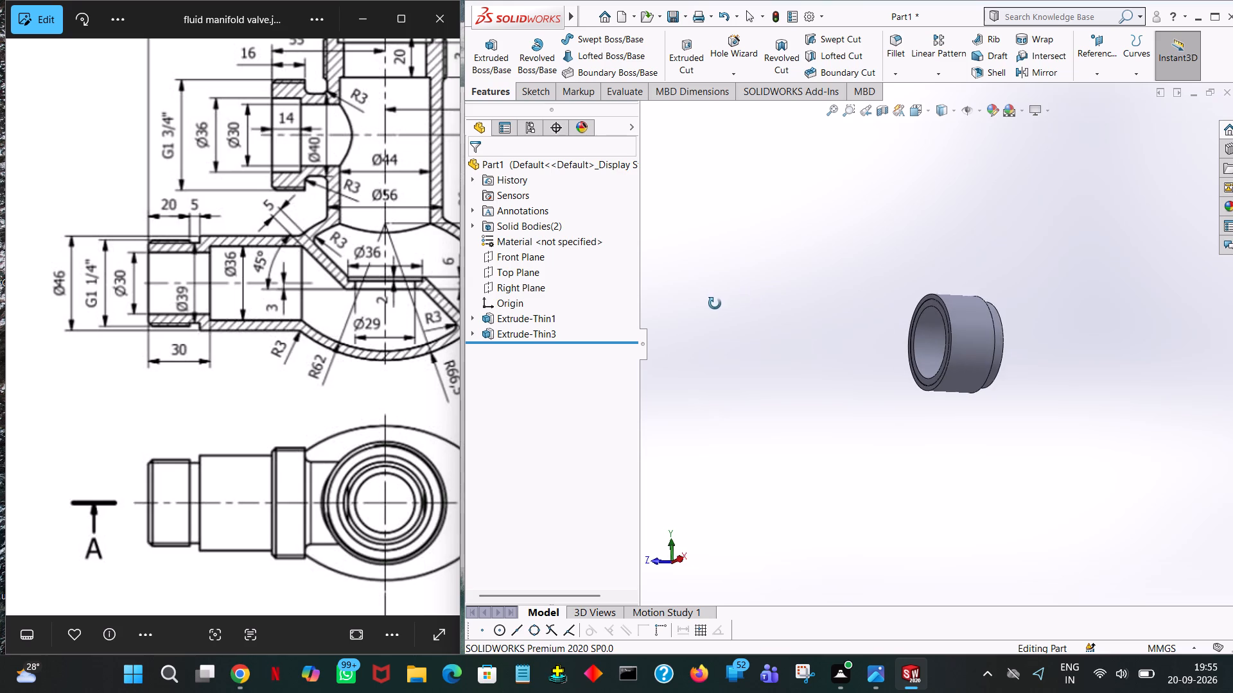
middle_drag(715, 304, 714, 304)
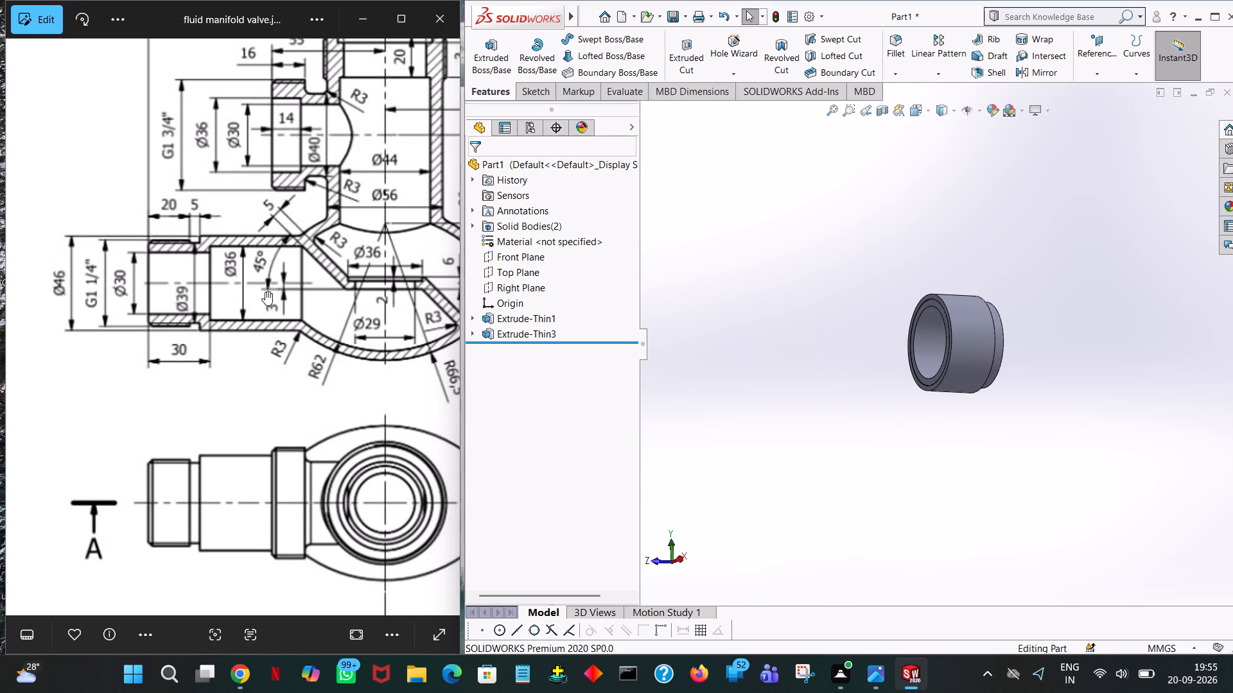
drag(328, 384, 0, 398)
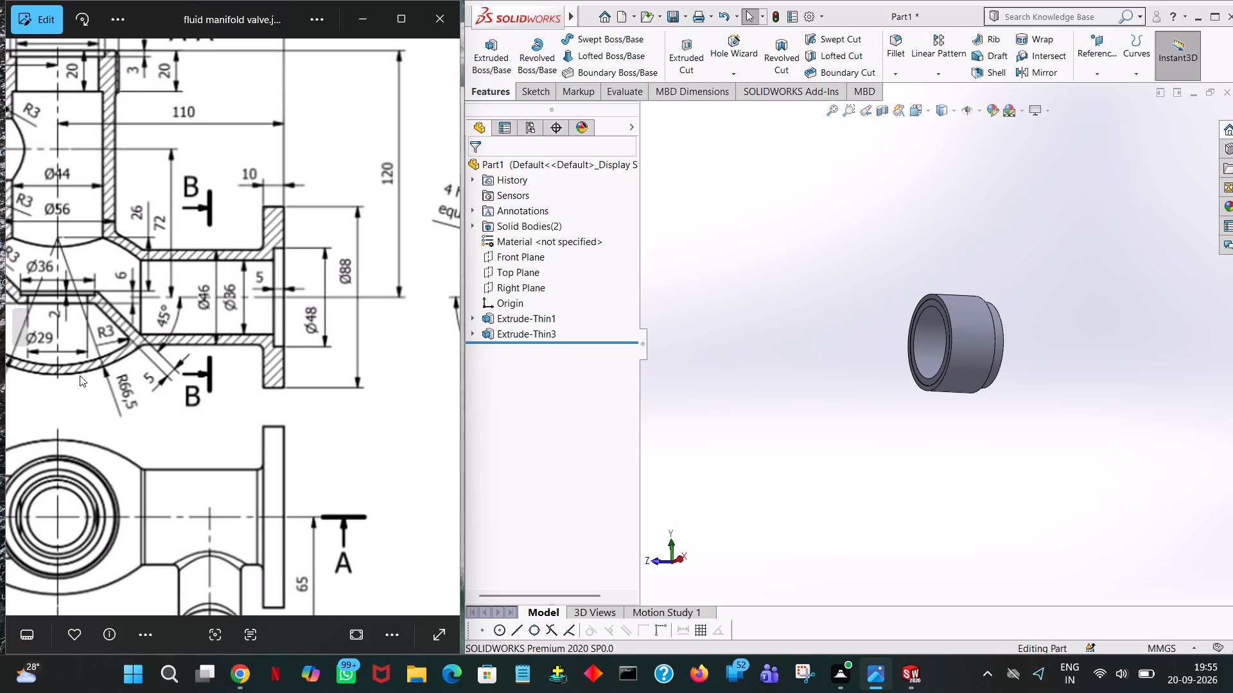
drag(340, 424, 92, 286)
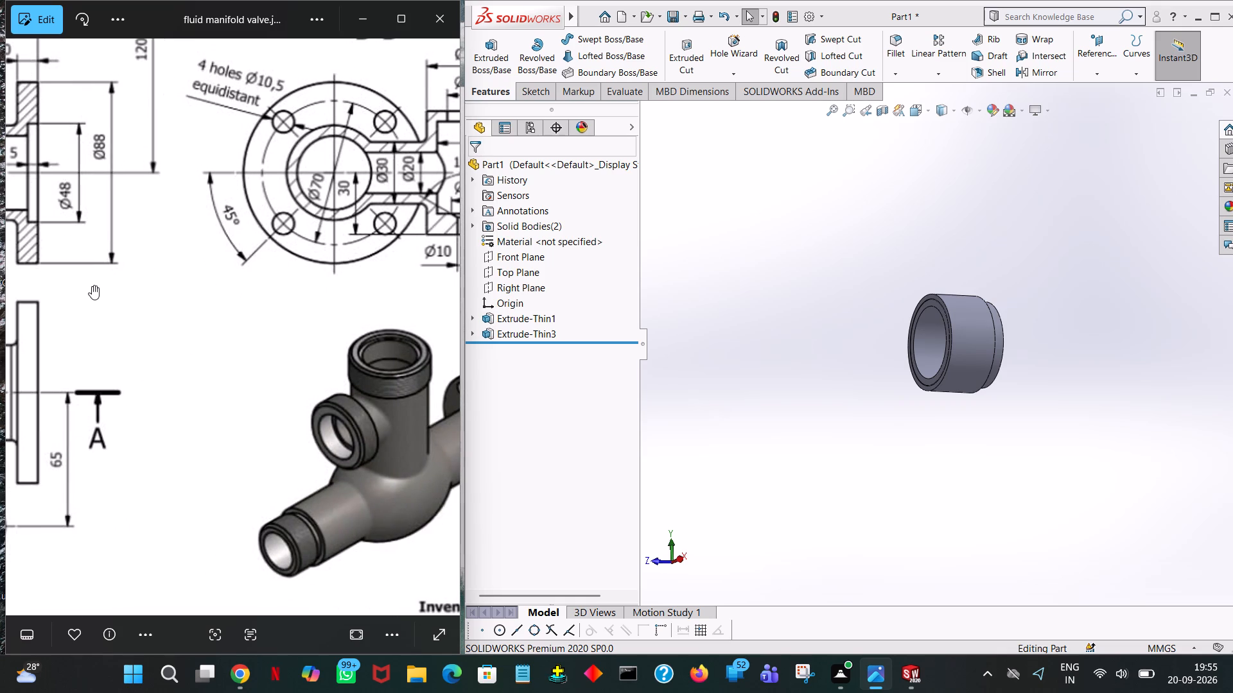
drag(92, 286, 489, 353)
drag(137, 290, 301, 314)
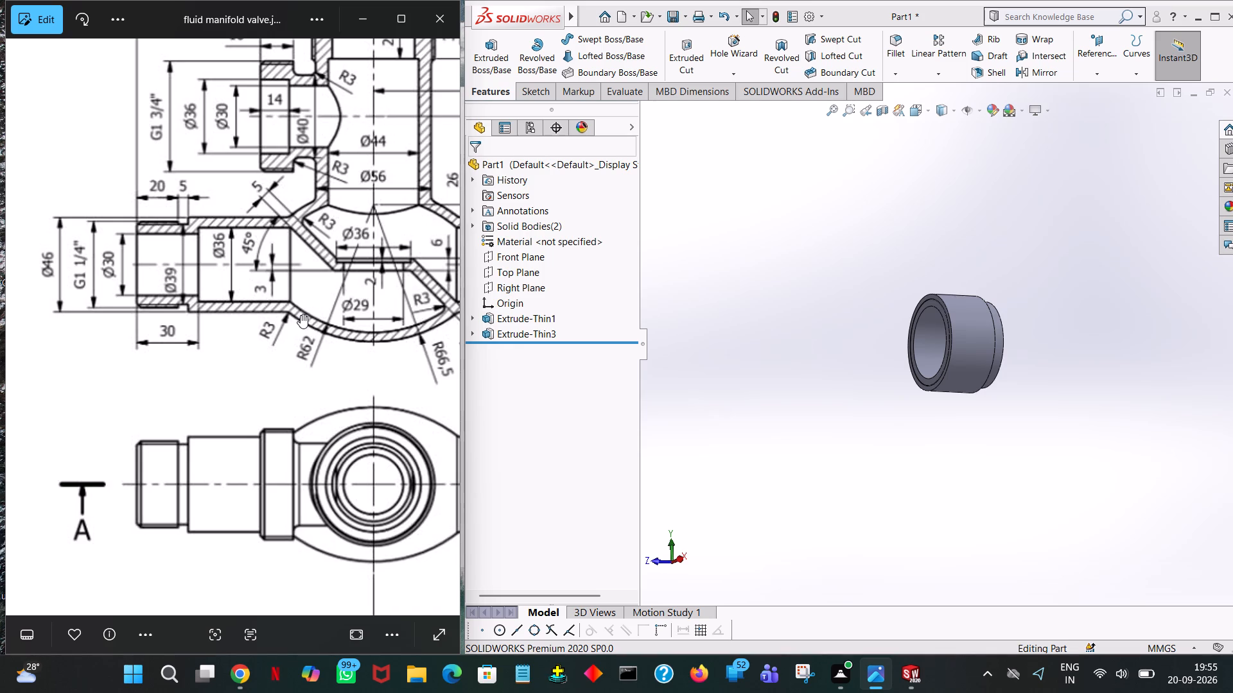
drag(275, 289, 254, 474)
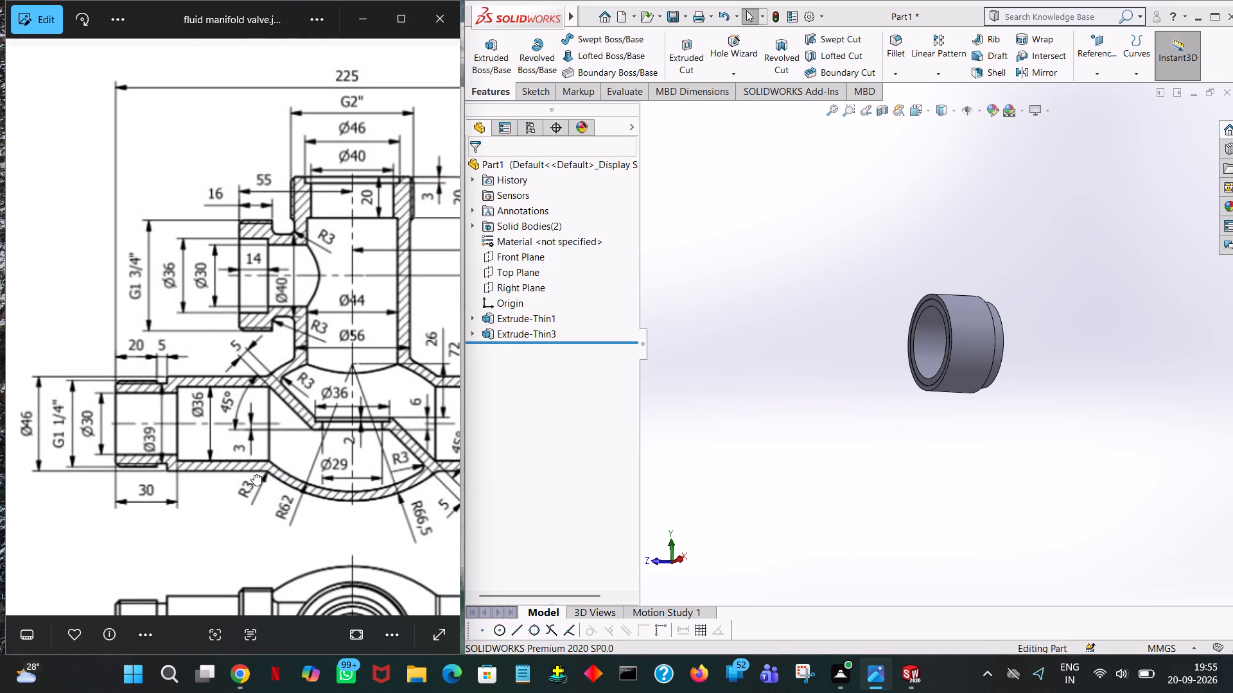
drag(254, 474, 265, 400)
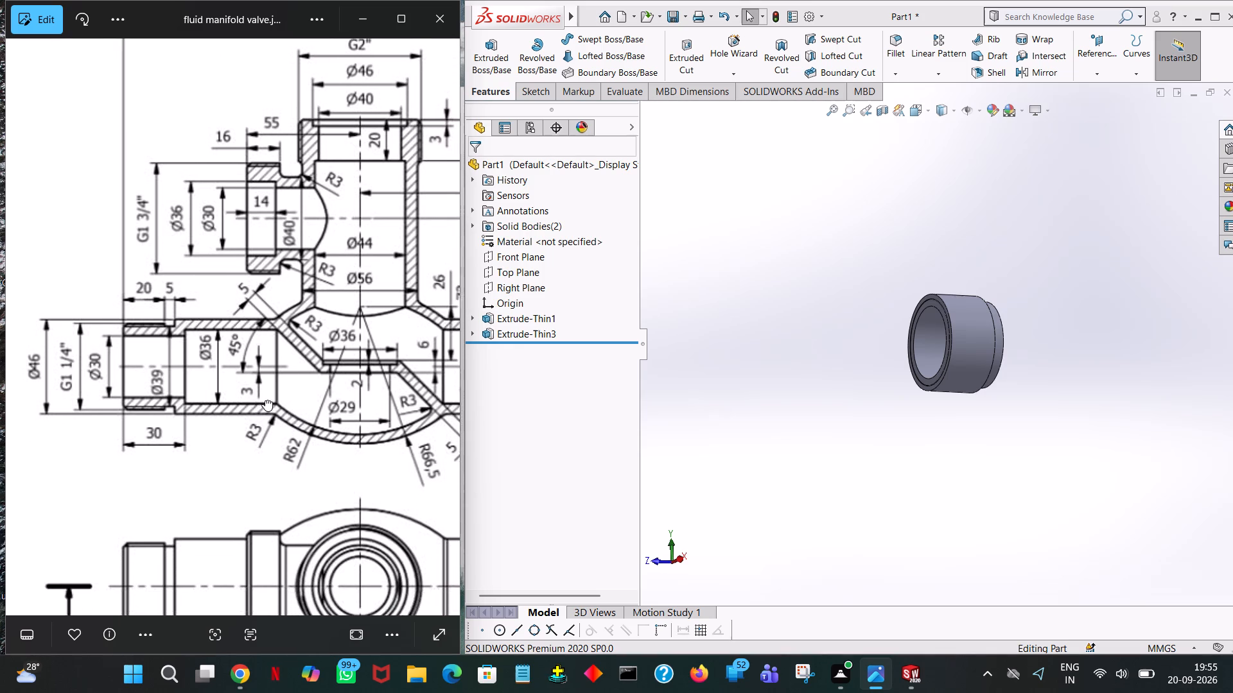
drag(265, 400, 263, 373)
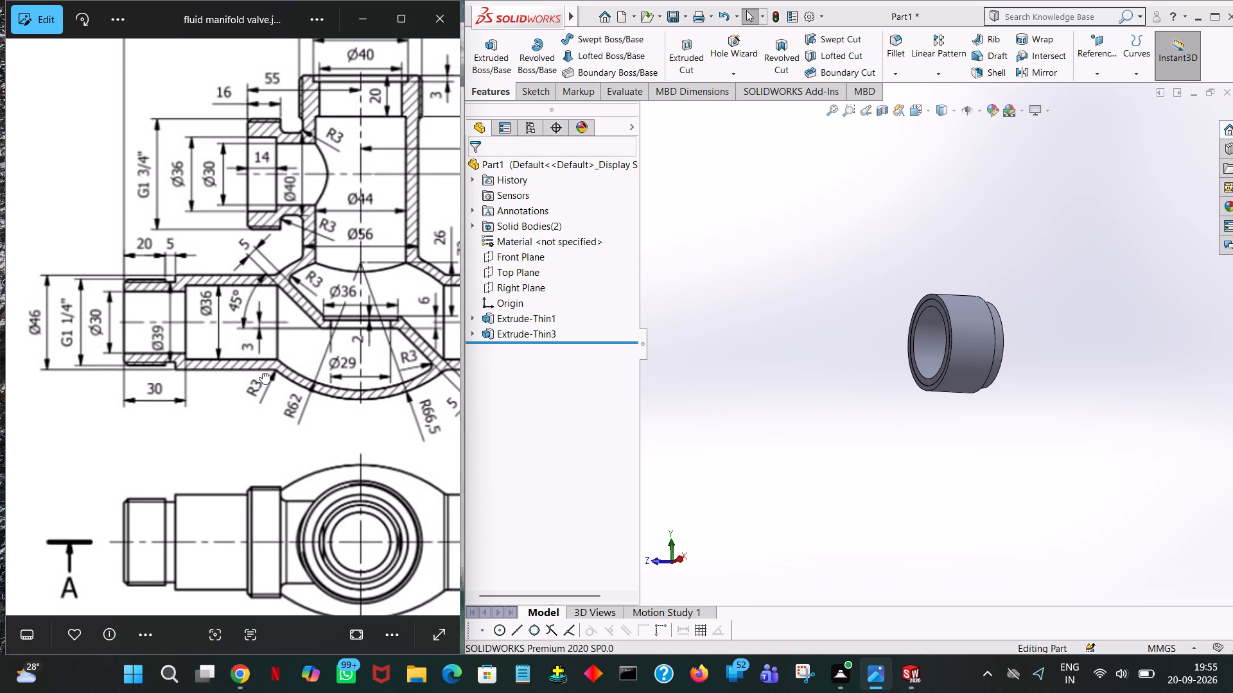
drag(263, 373, 254, 381)
drag(354, 361, 106, 366)
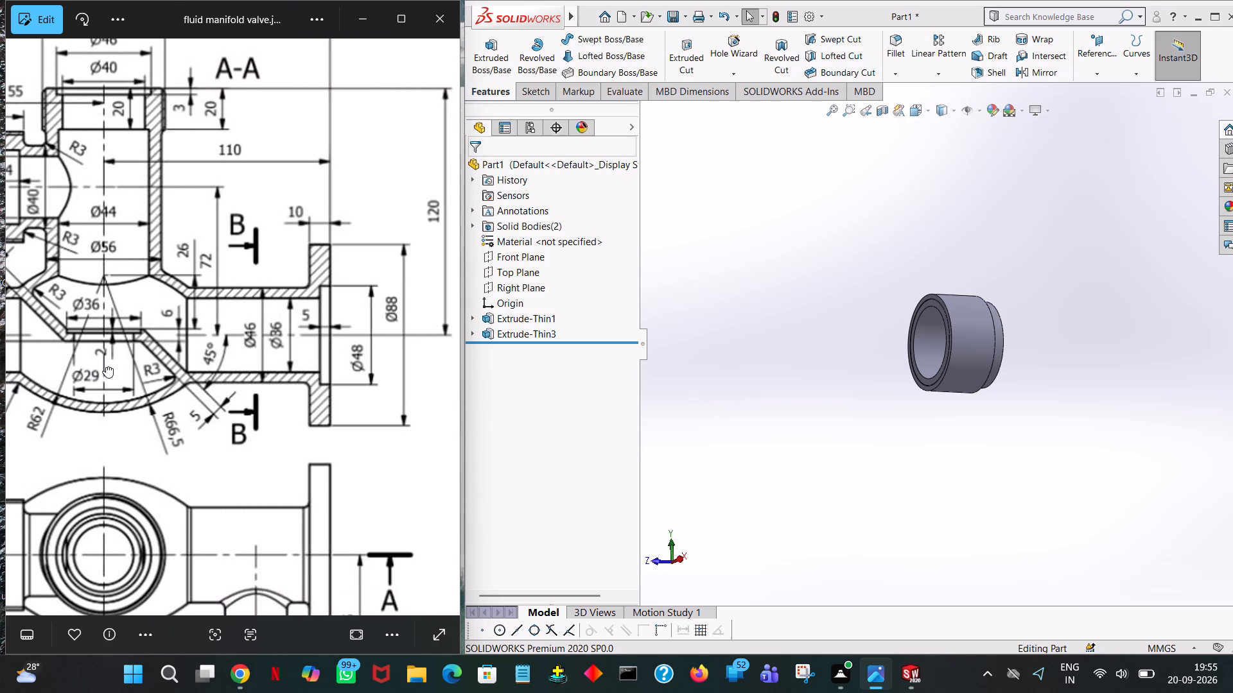
drag(106, 366, 109, 366)
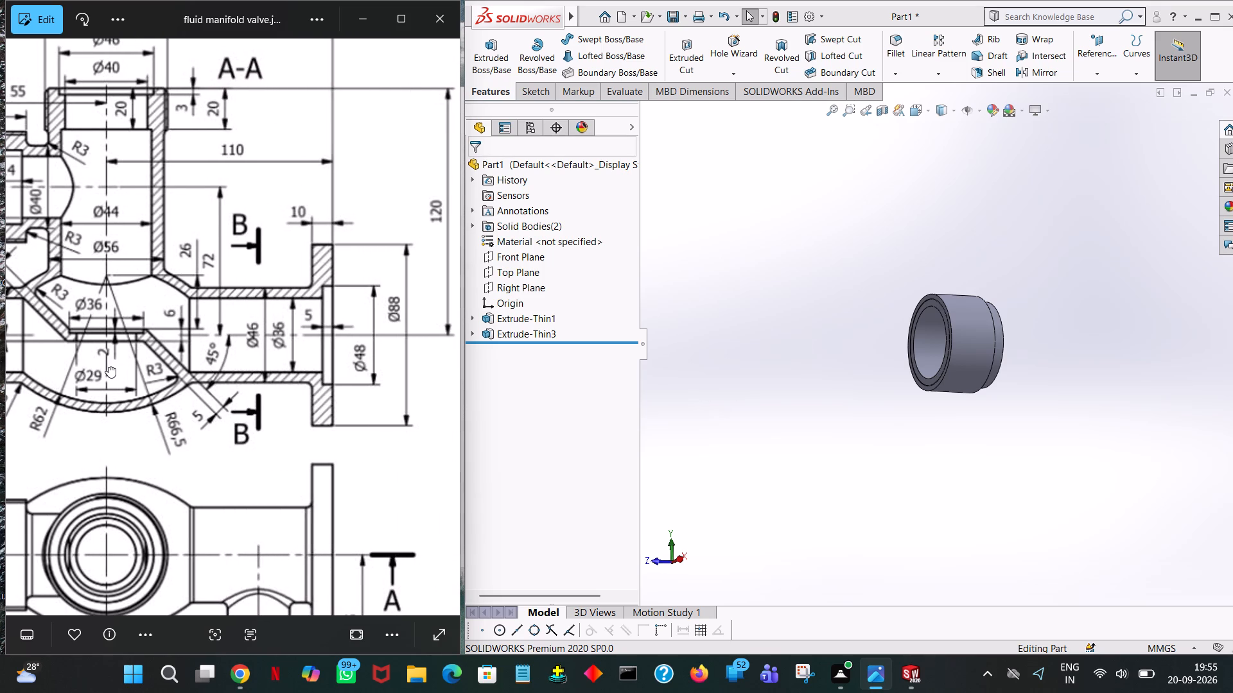
drag(109, 366, 130, 410)
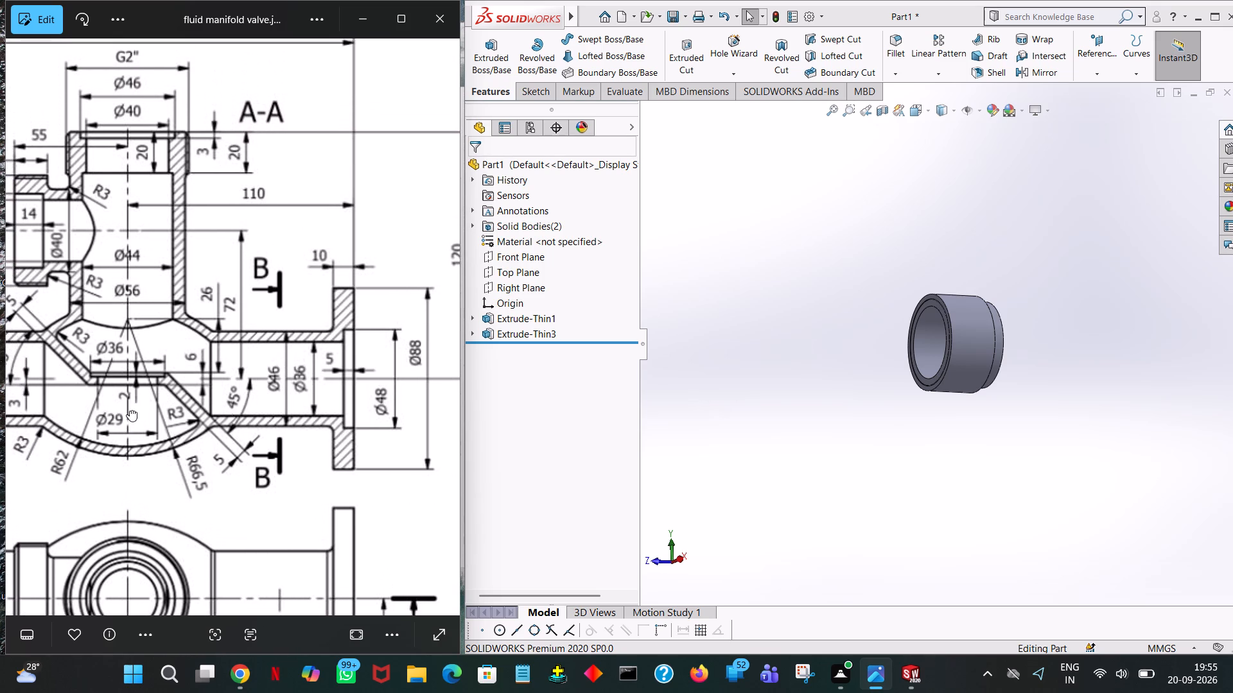
drag(130, 410, 274, 407)
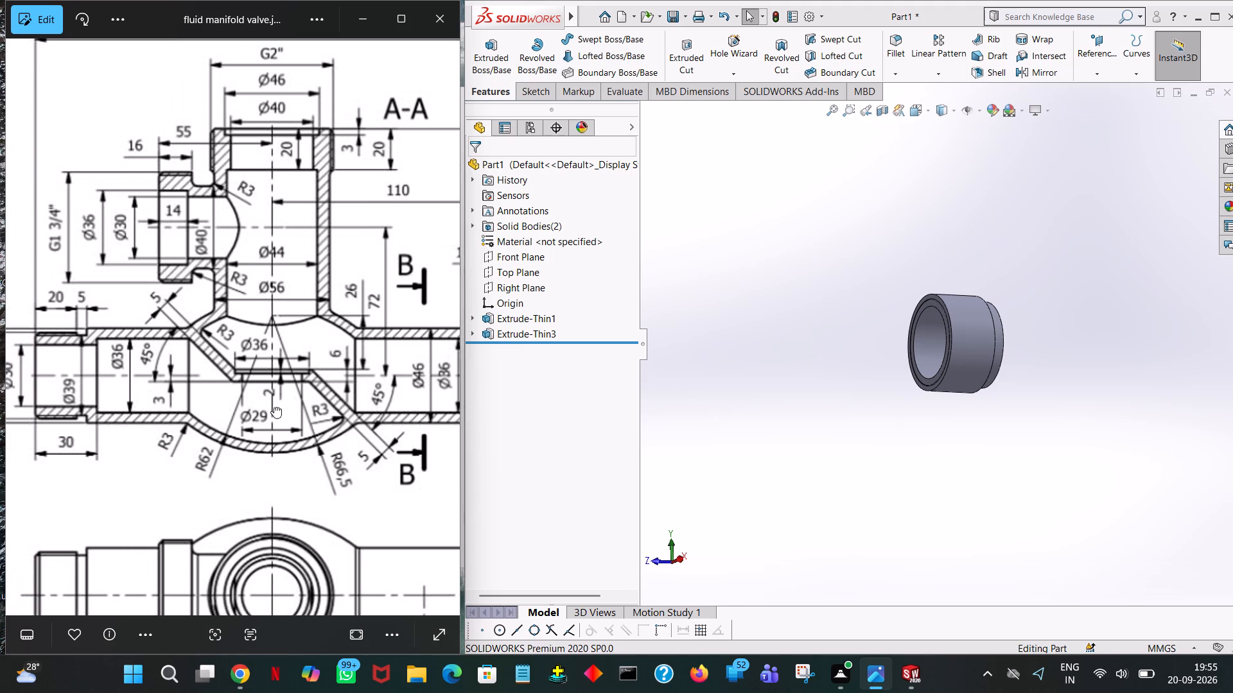
drag(274, 407, 255, 407)
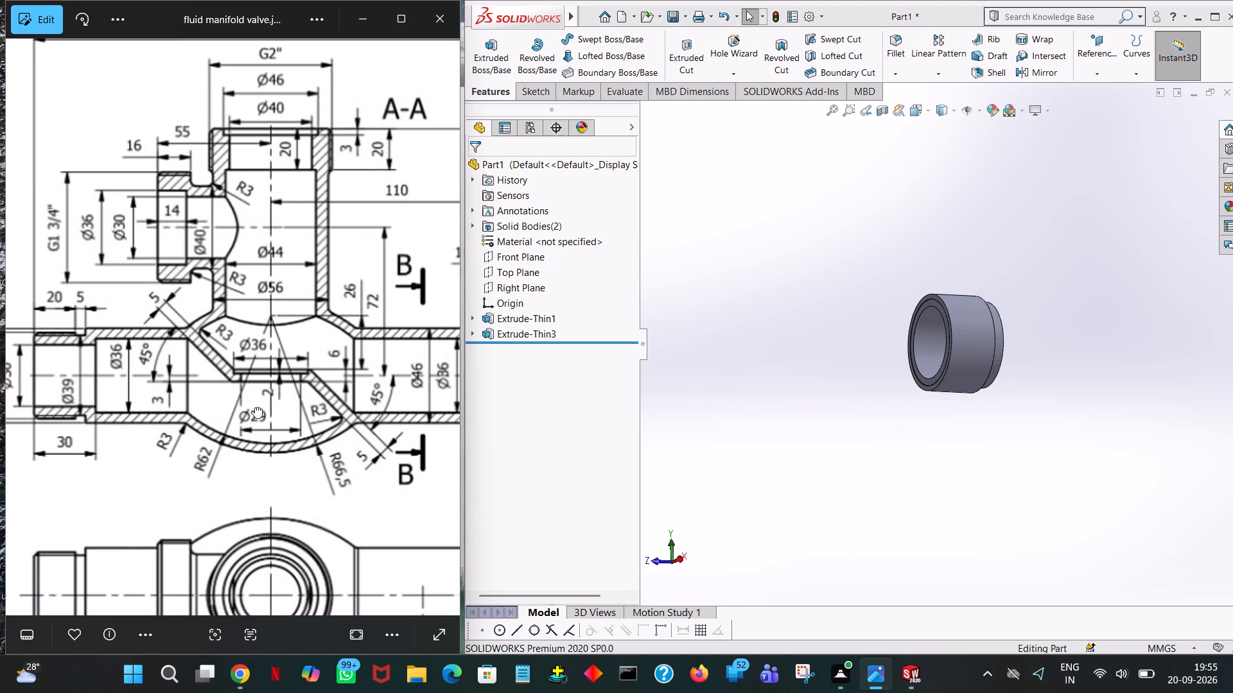
drag(255, 407, 309, 406)
drag(317, 397, 309, 668)
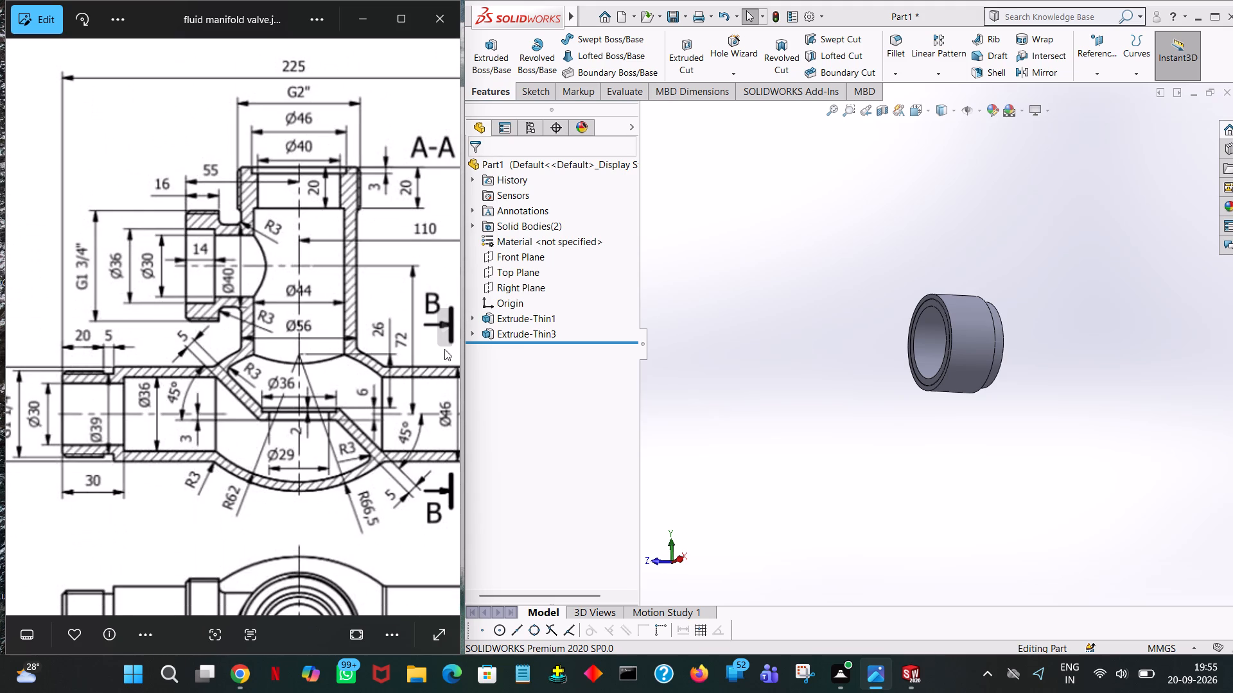
drag(354, 240, 109, 303)
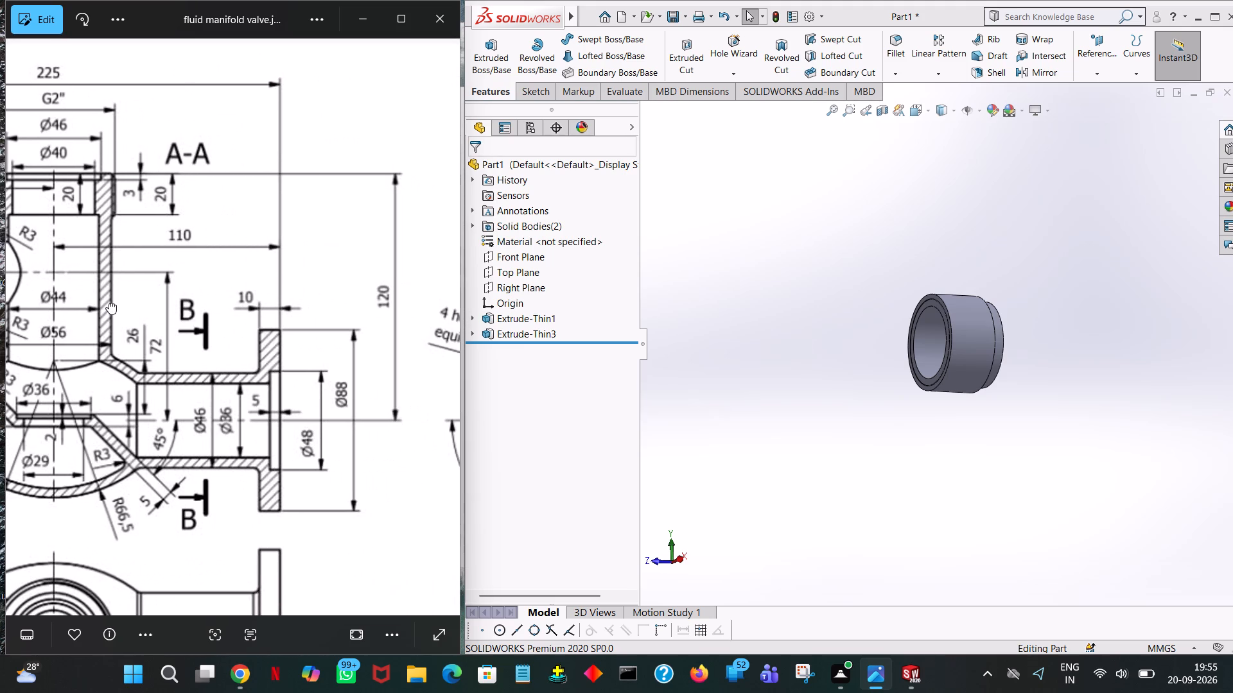
drag(109, 303, 179, 315)
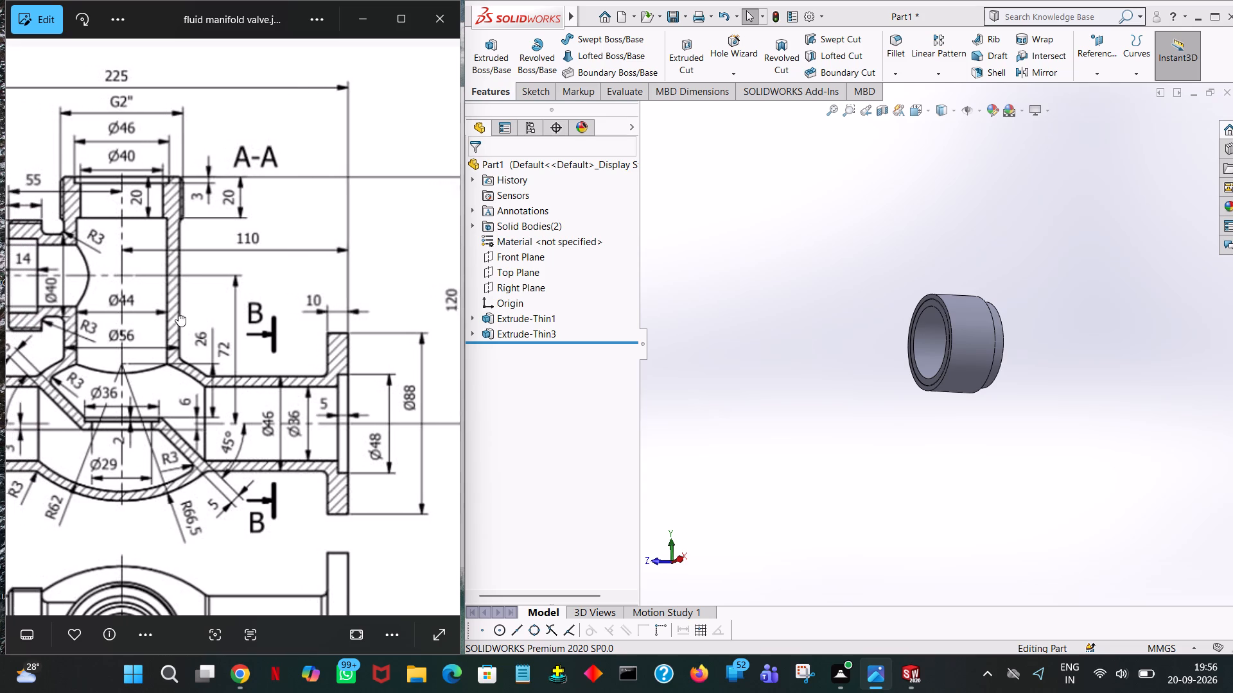
drag(179, 315, 319, 306)
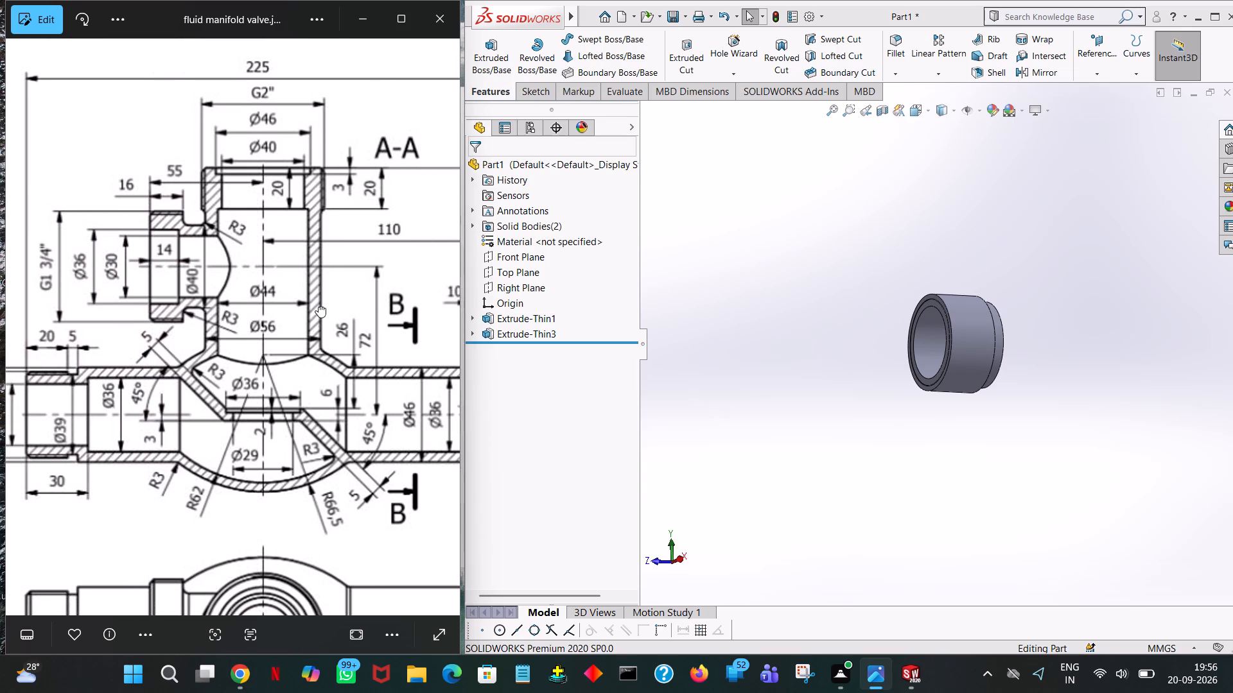
drag(319, 306, 388, 312)
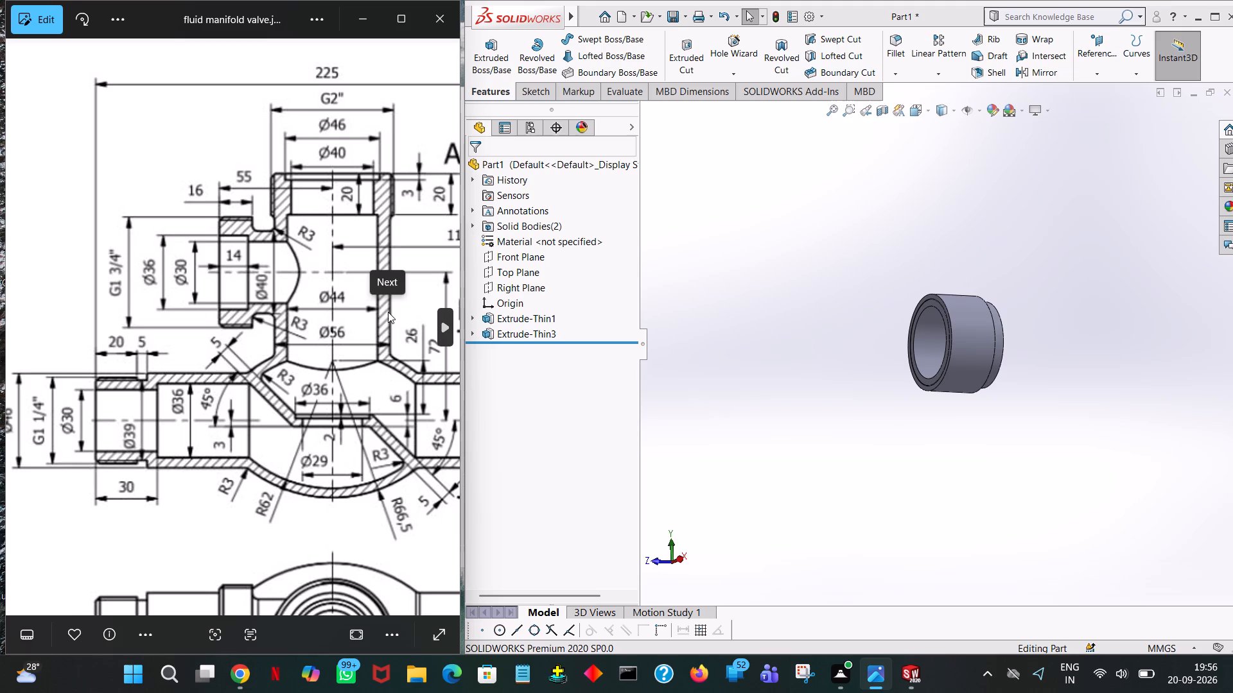
drag(388, 312, 221, 310)
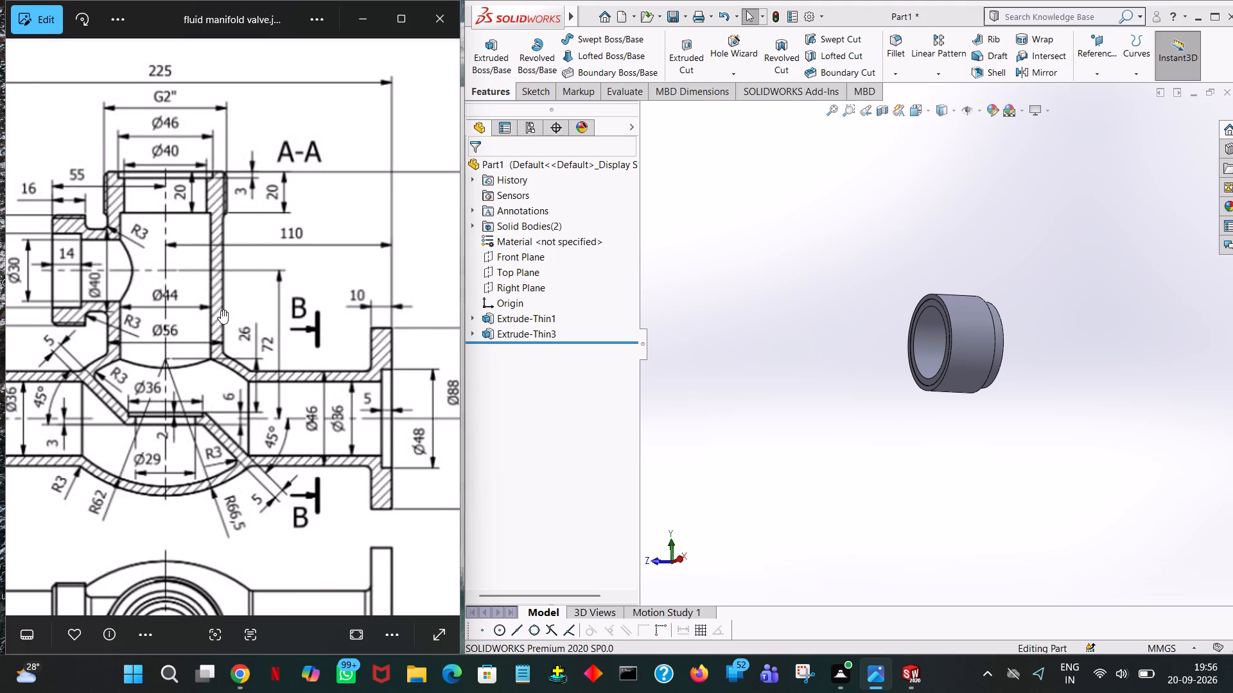
drag(221, 310, 256, 309)
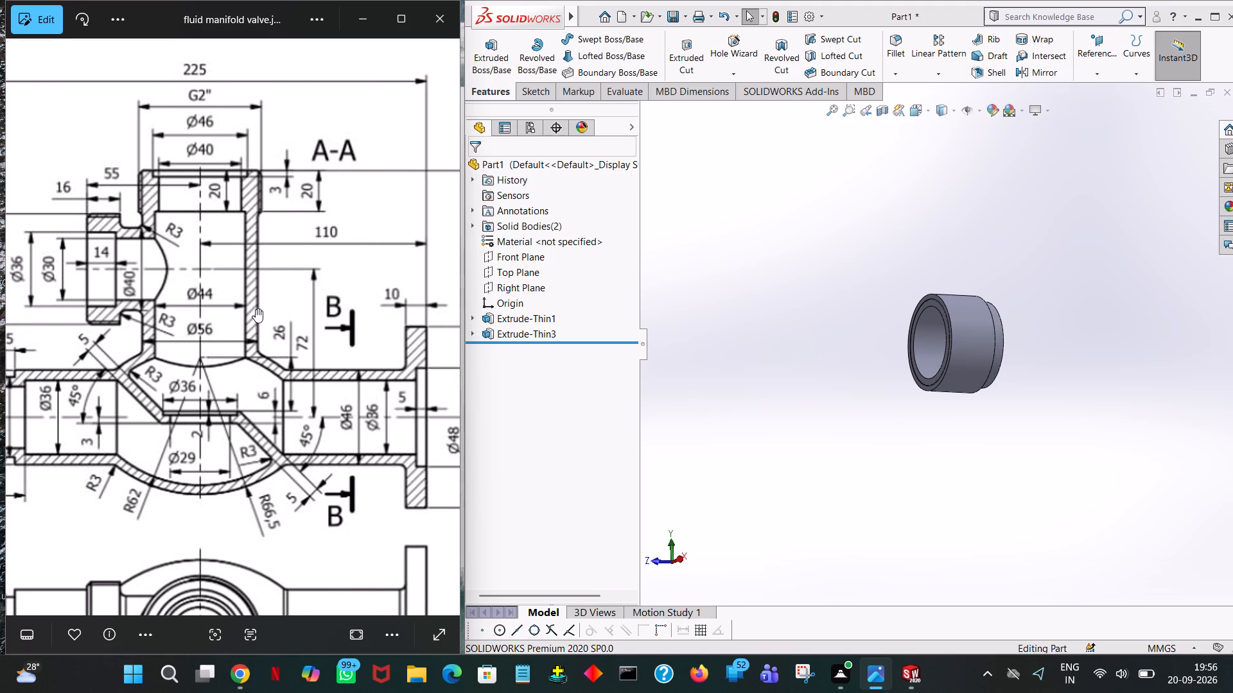
Study section A-A of the drawing for the side port, vertical tube, central body and horizontal pipe dimensions.
drag(256, 309, 299, 312)
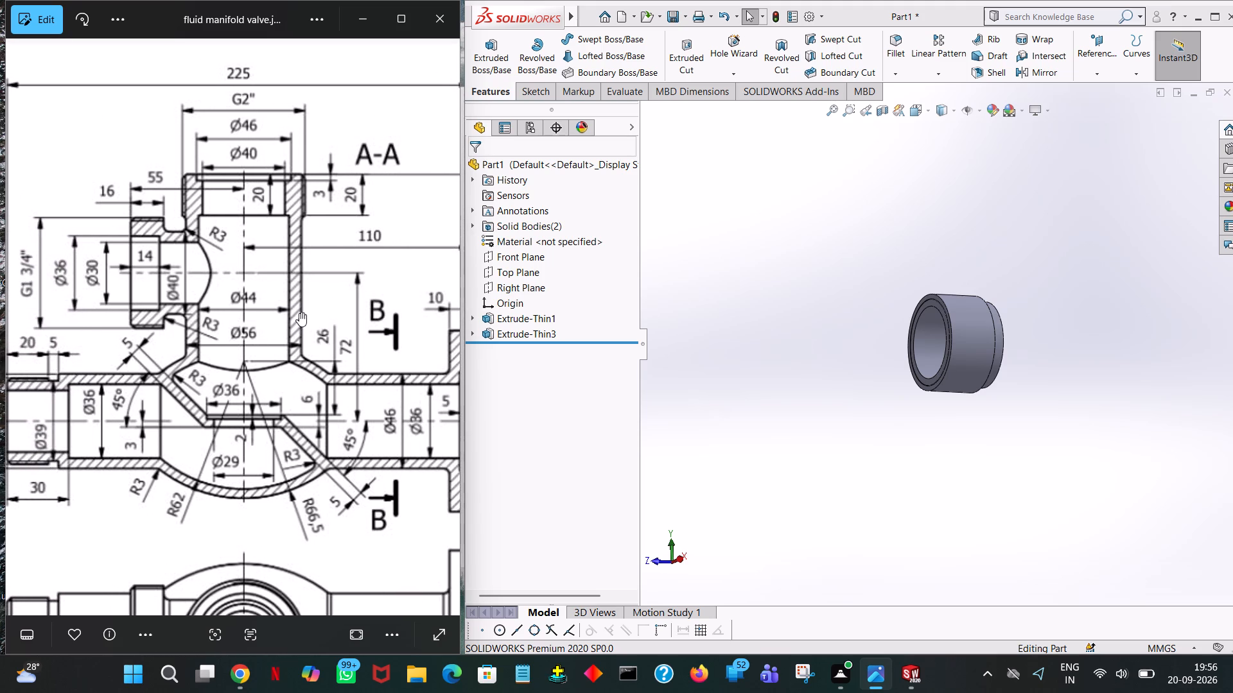
drag(299, 312, 300, 312)
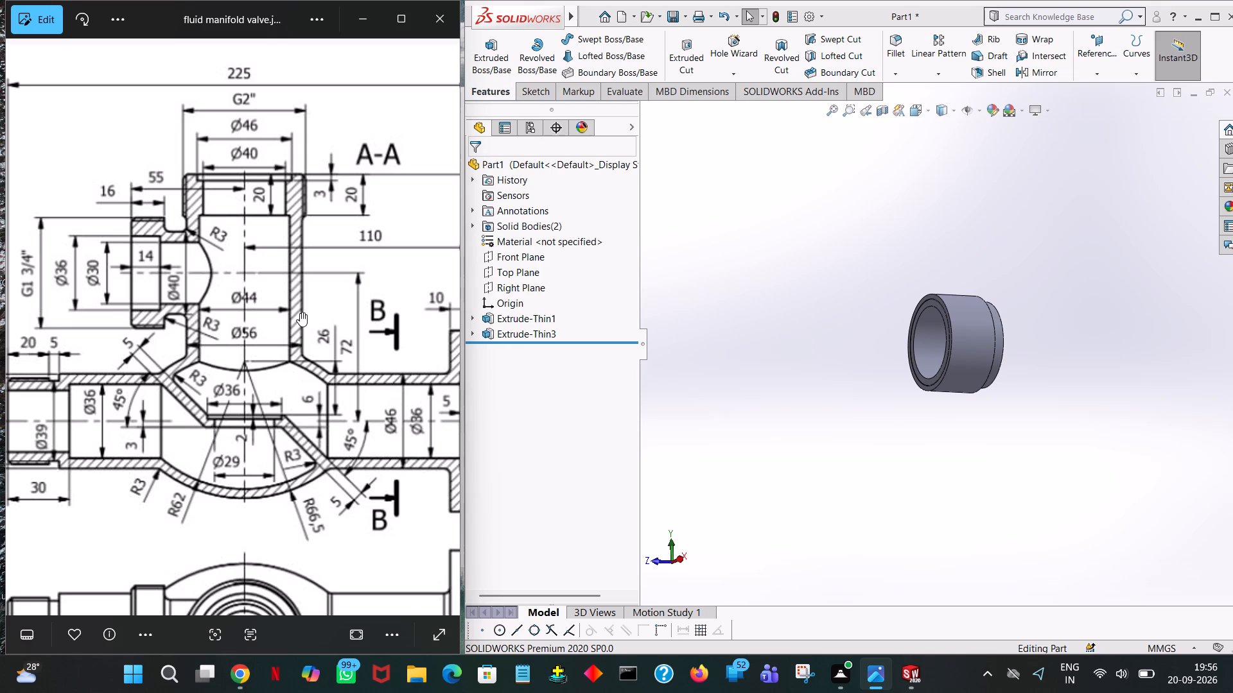
drag(300, 312, 392, 306)
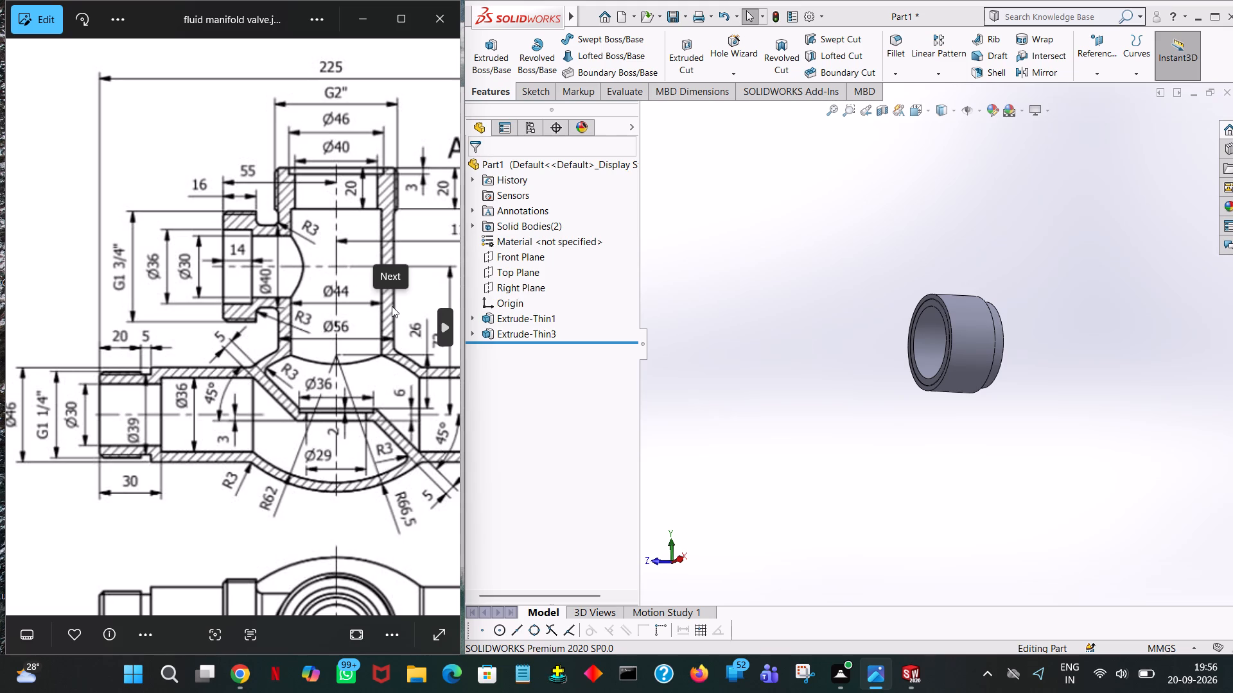
drag(392, 306, 295, 345)
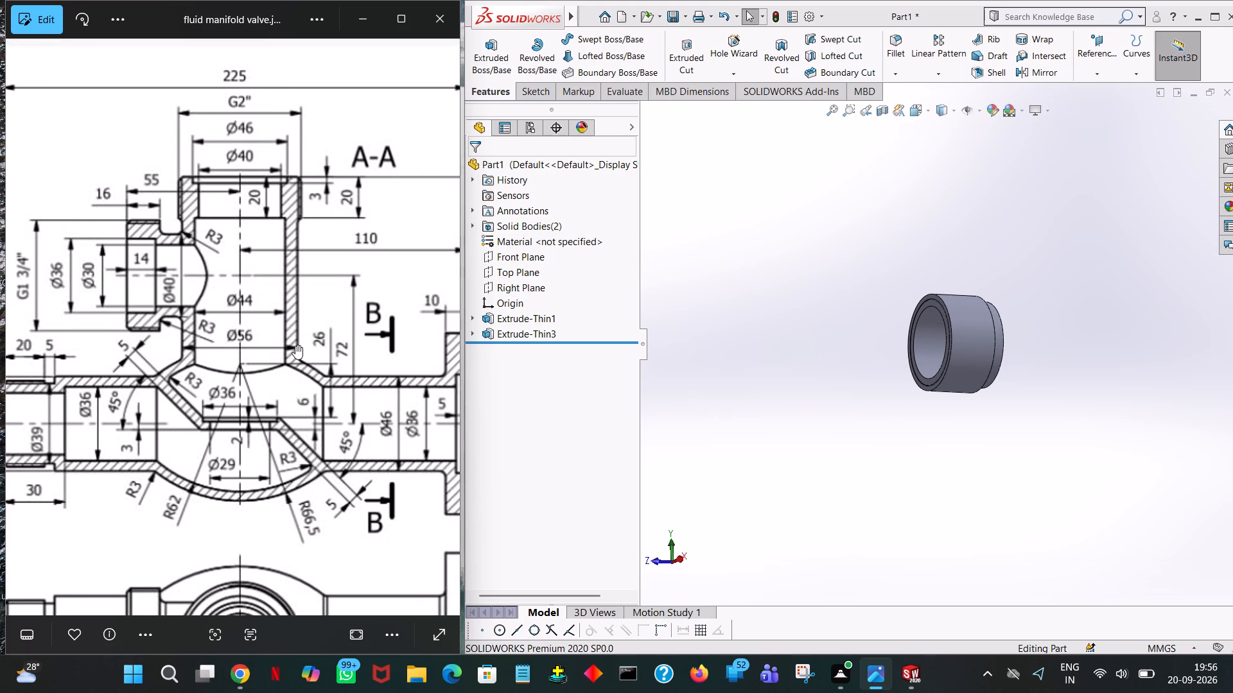
drag(295, 345, 247, 343)
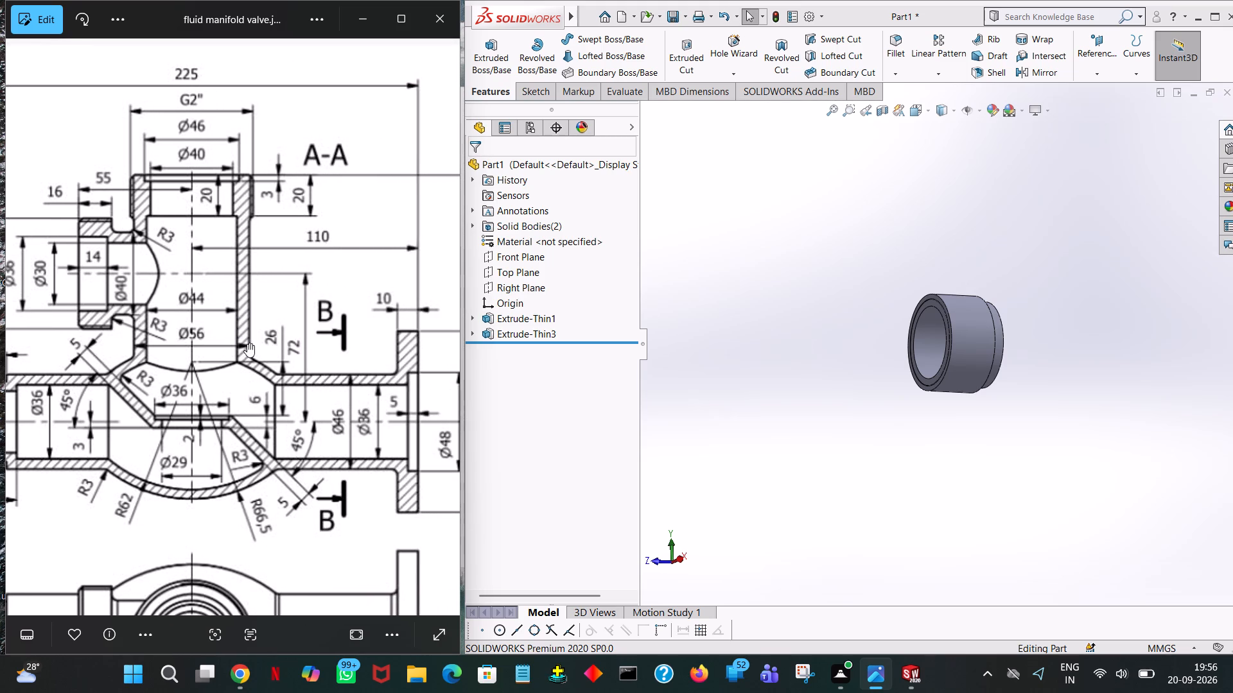
drag(247, 343, 342, 340)
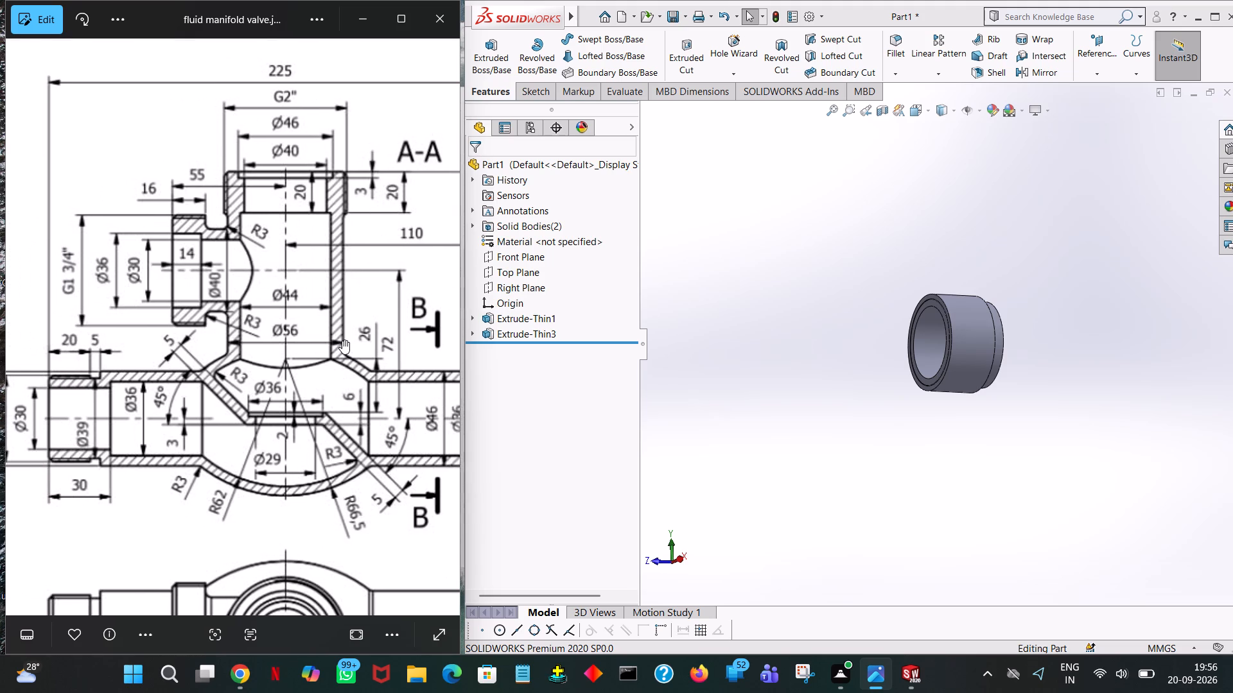
drag(342, 340, 350, 340)
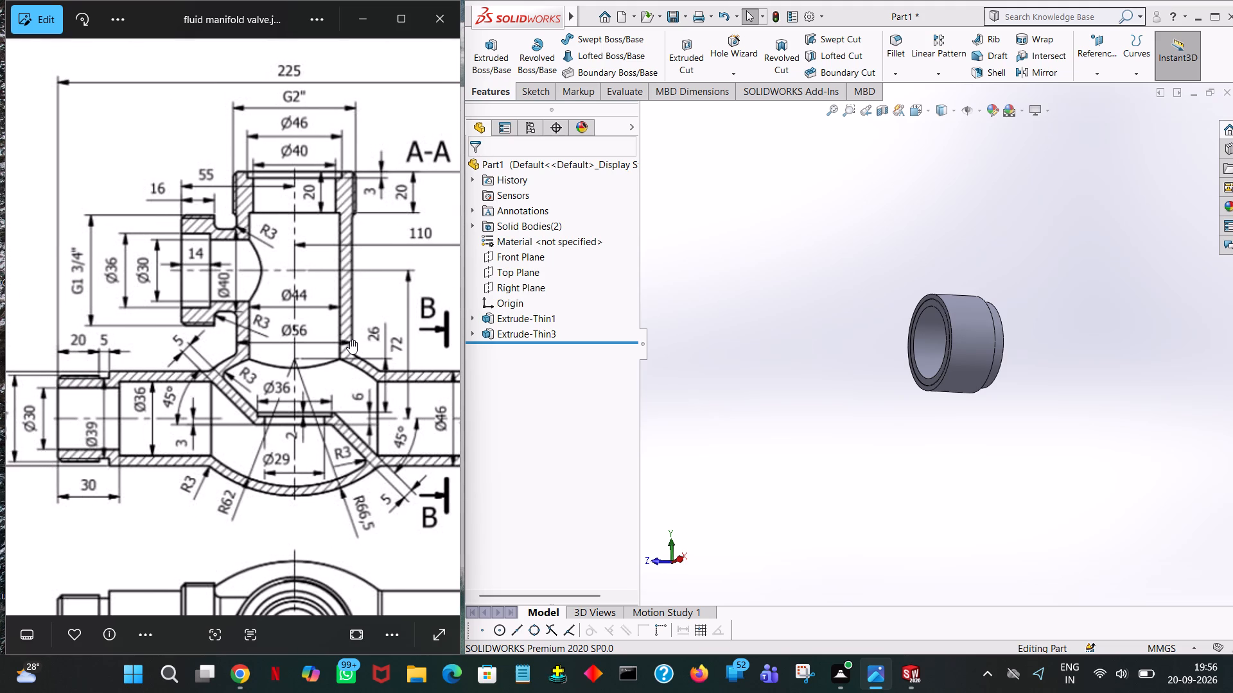
drag(350, 340, 170, 327)
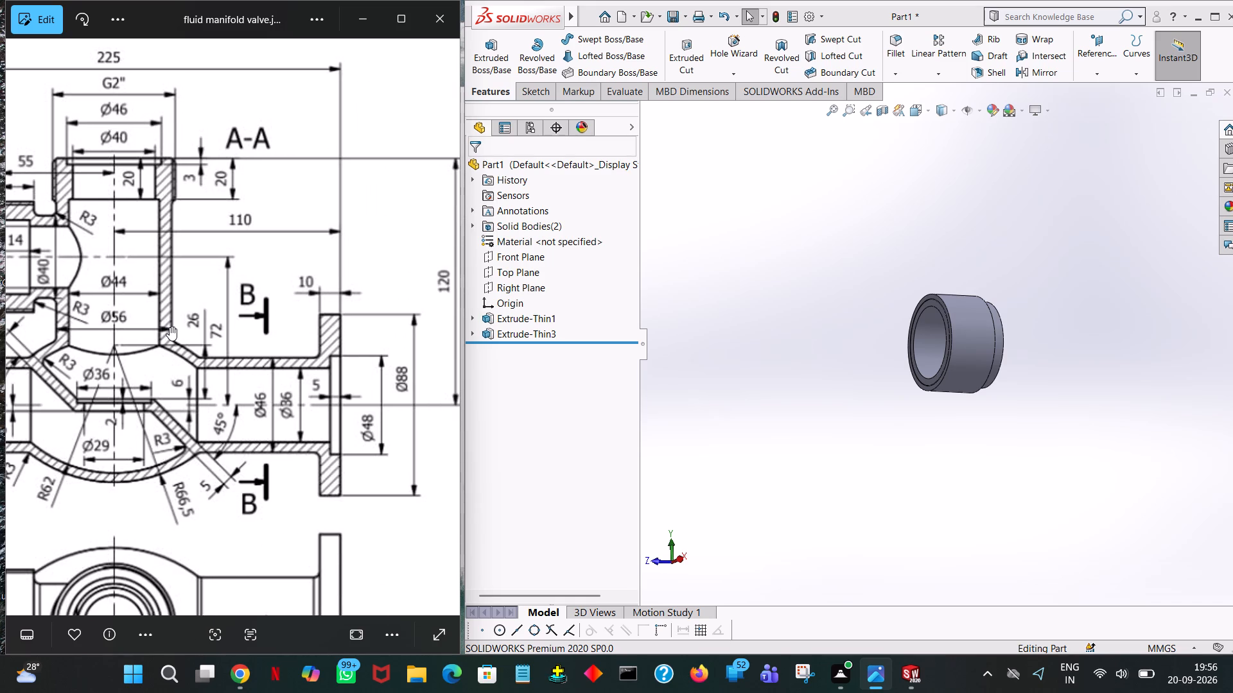
drag(170, 327, 196, 323)
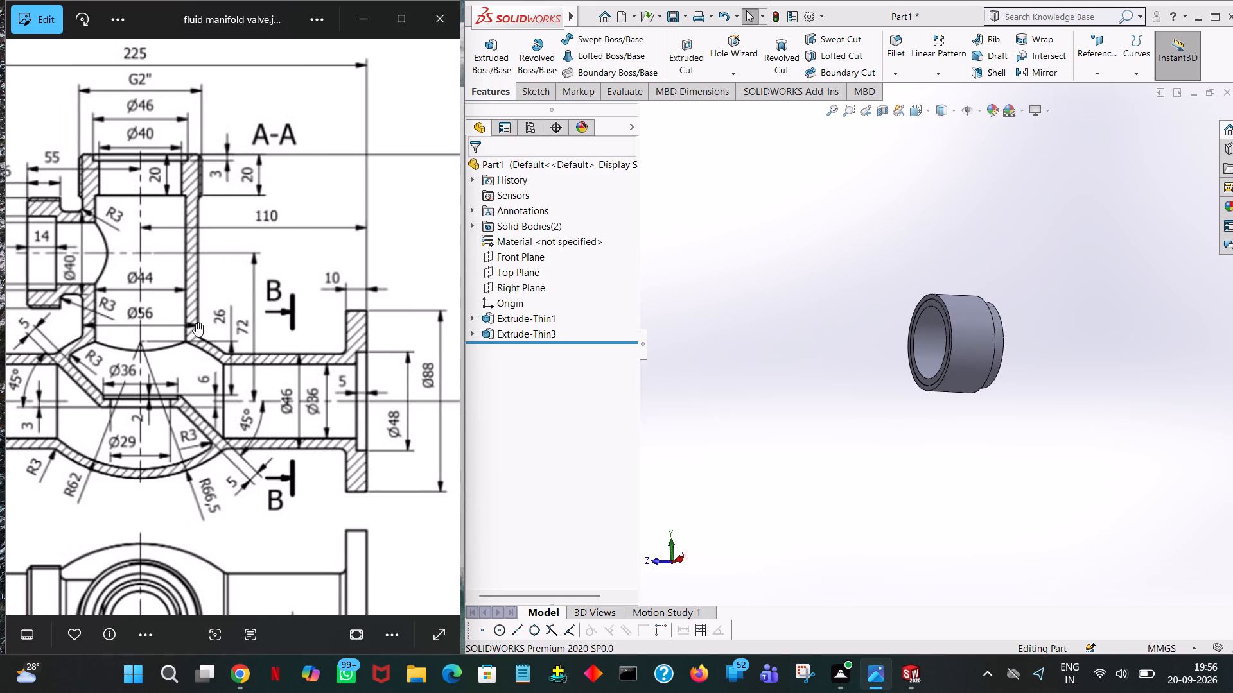
drag(196, 323, 237, 321)
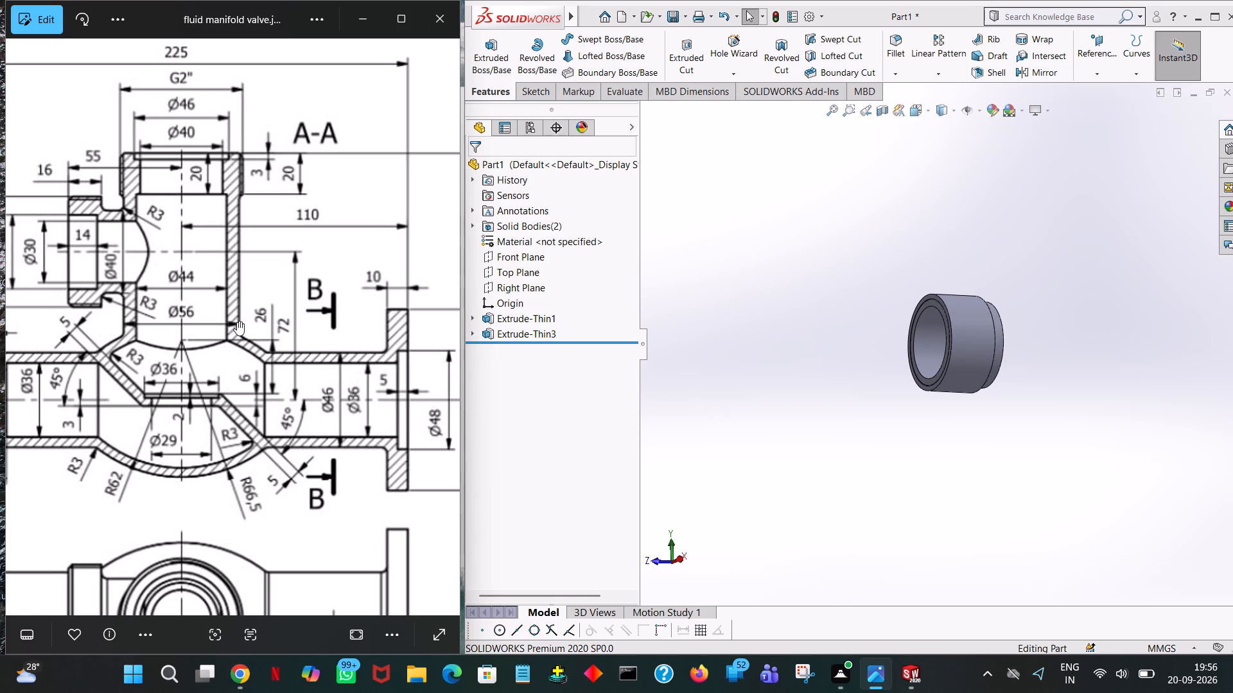
drag(237, 321, 303, 344)
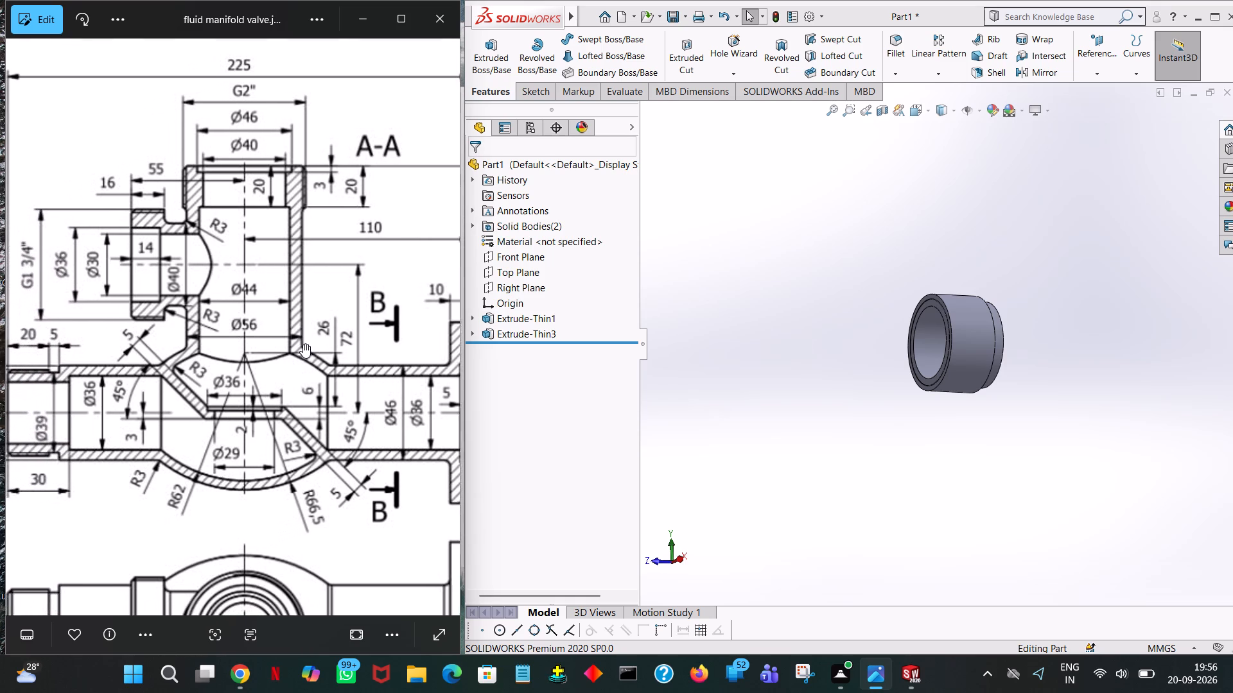
drag(303, 344, 294, 341)
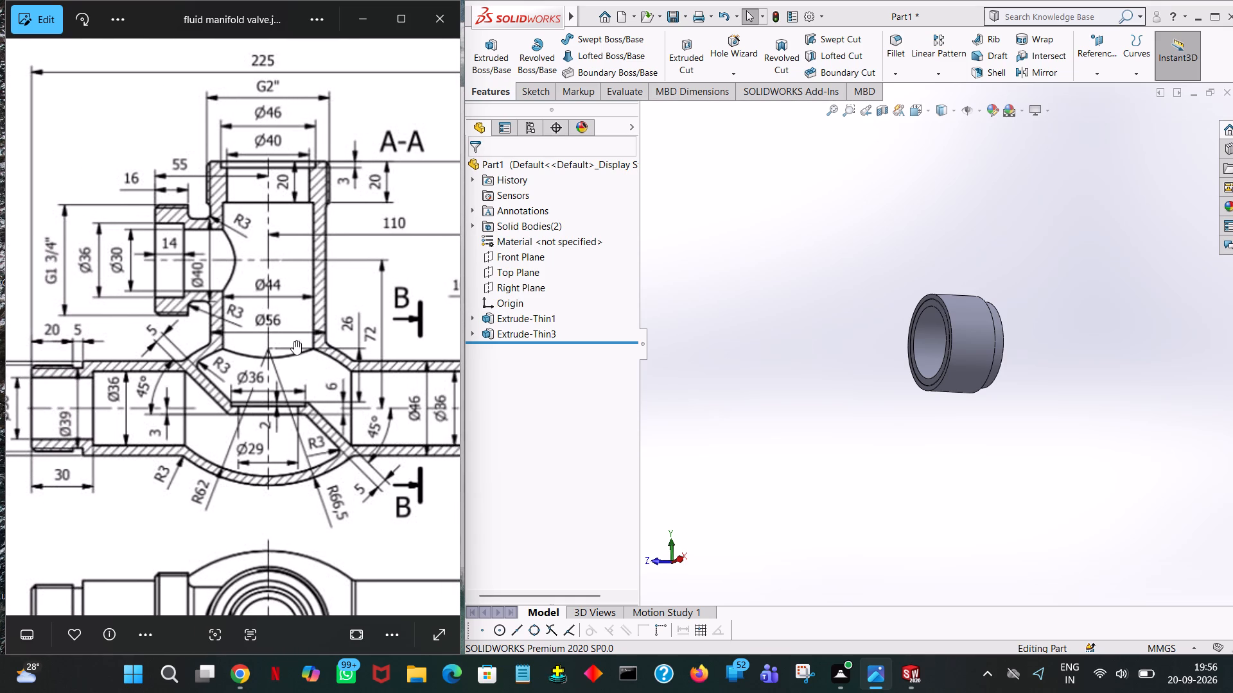
drag(294, 341, 323, 346)
Start an extrude sketch on the end face of the port tube's narrower step and draw an 18 mm radius circle centred on the origin.
middle_drag(741, 392, 702, 449)
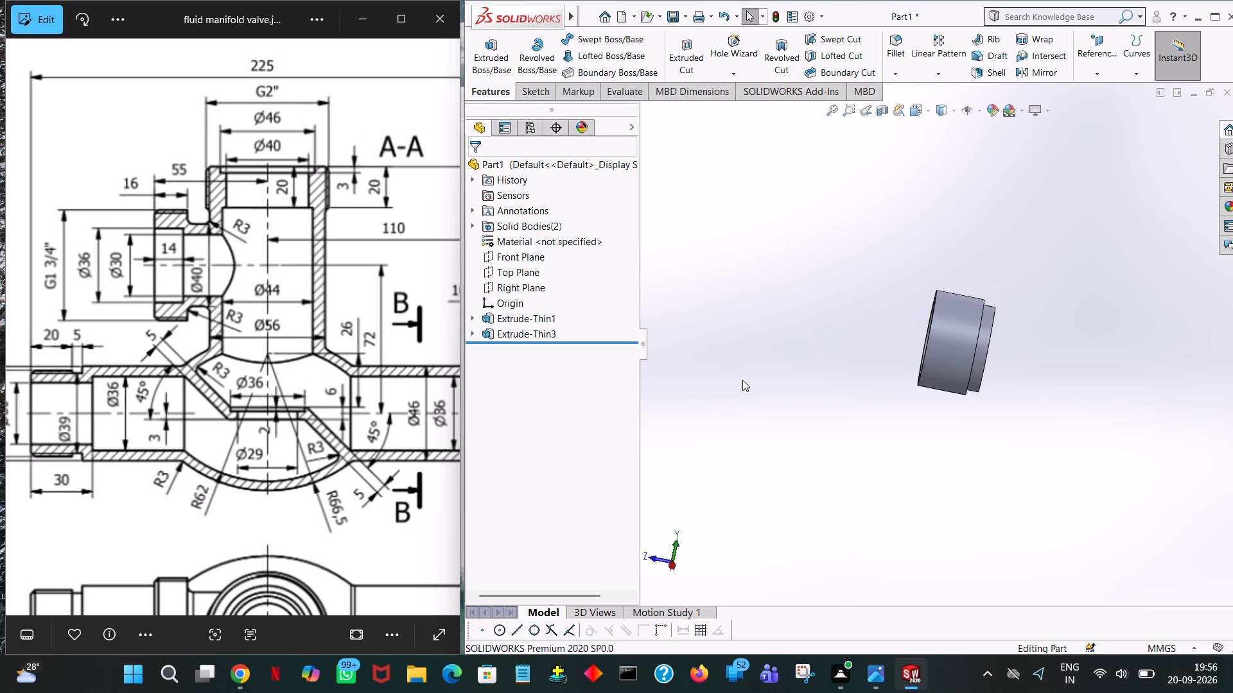
click(484, 58)
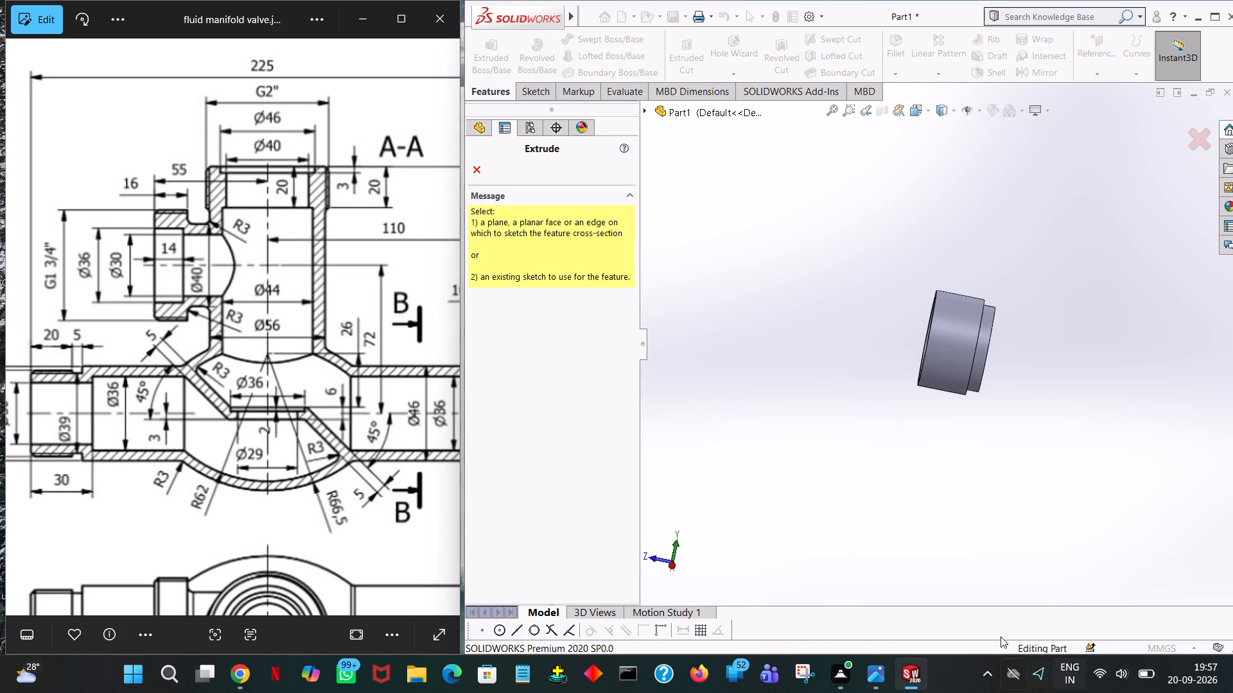
middle_drag(1004, 426, 961, 409)
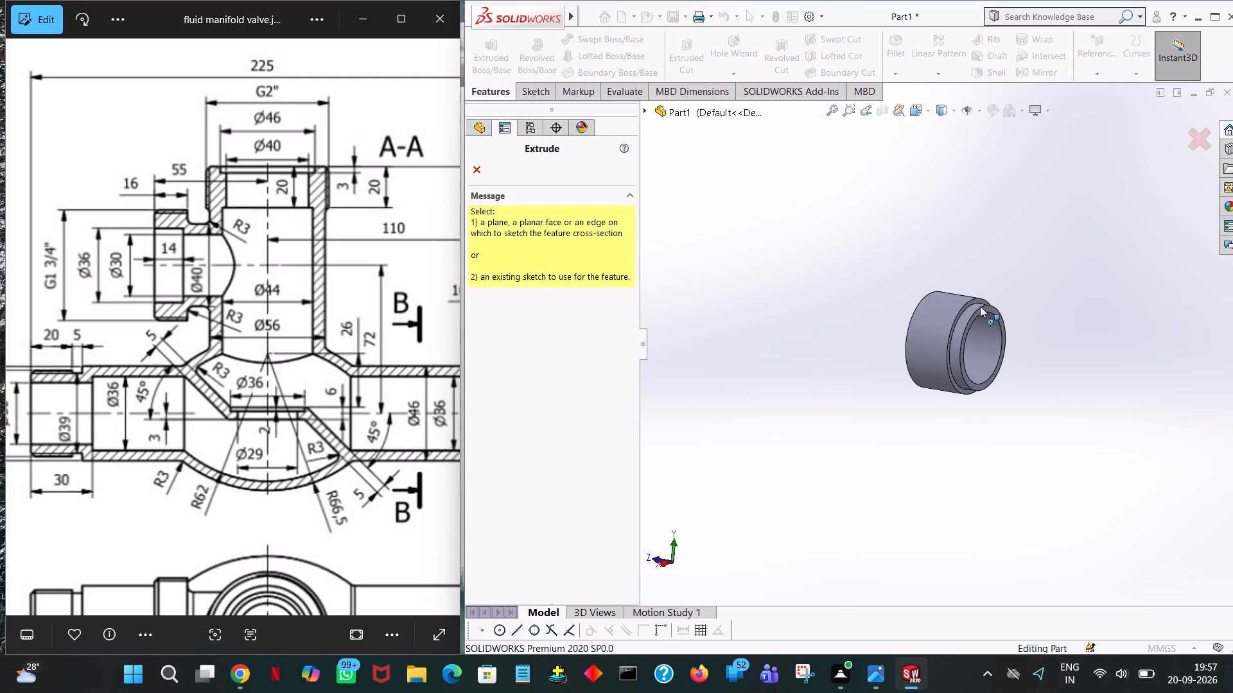
click(985, 307)
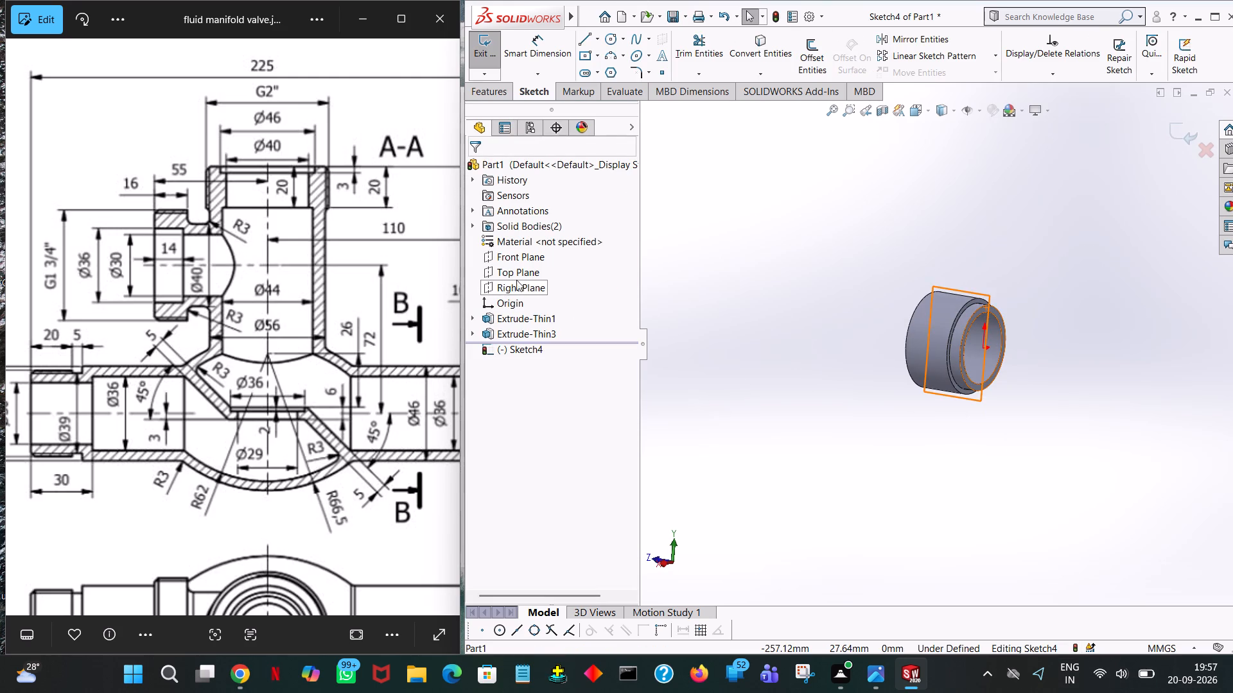
middle_drag(200, 440, 255, 431)
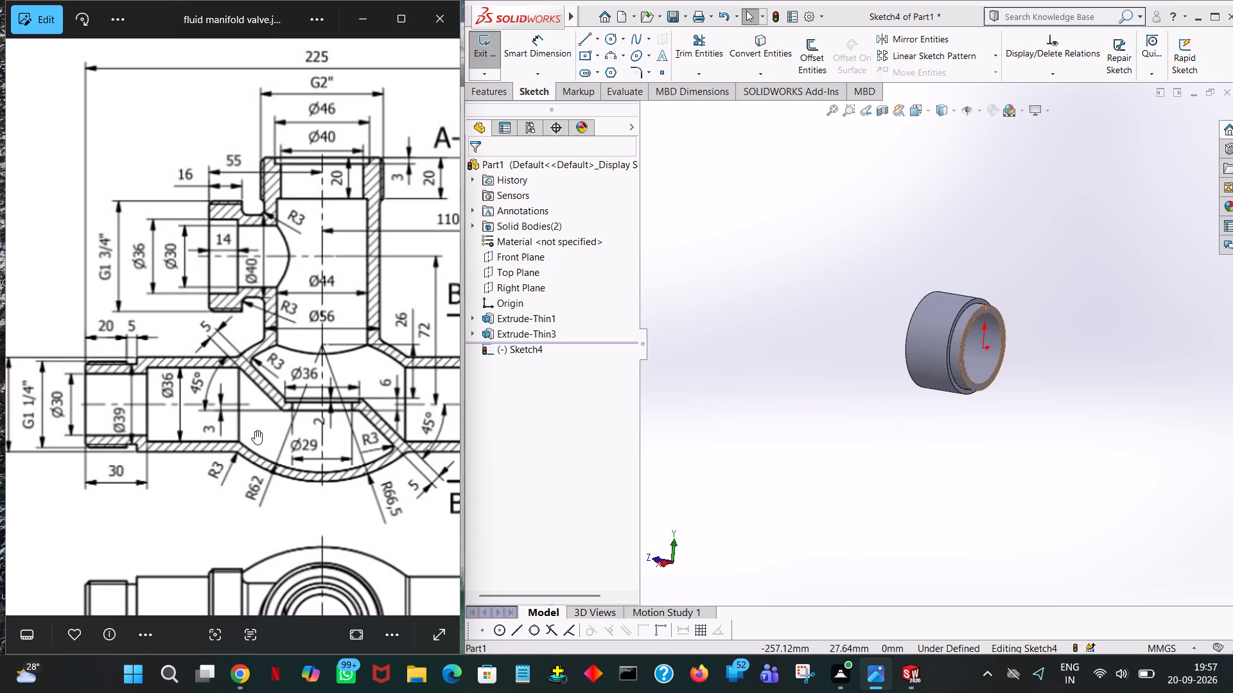
click(613, 40)
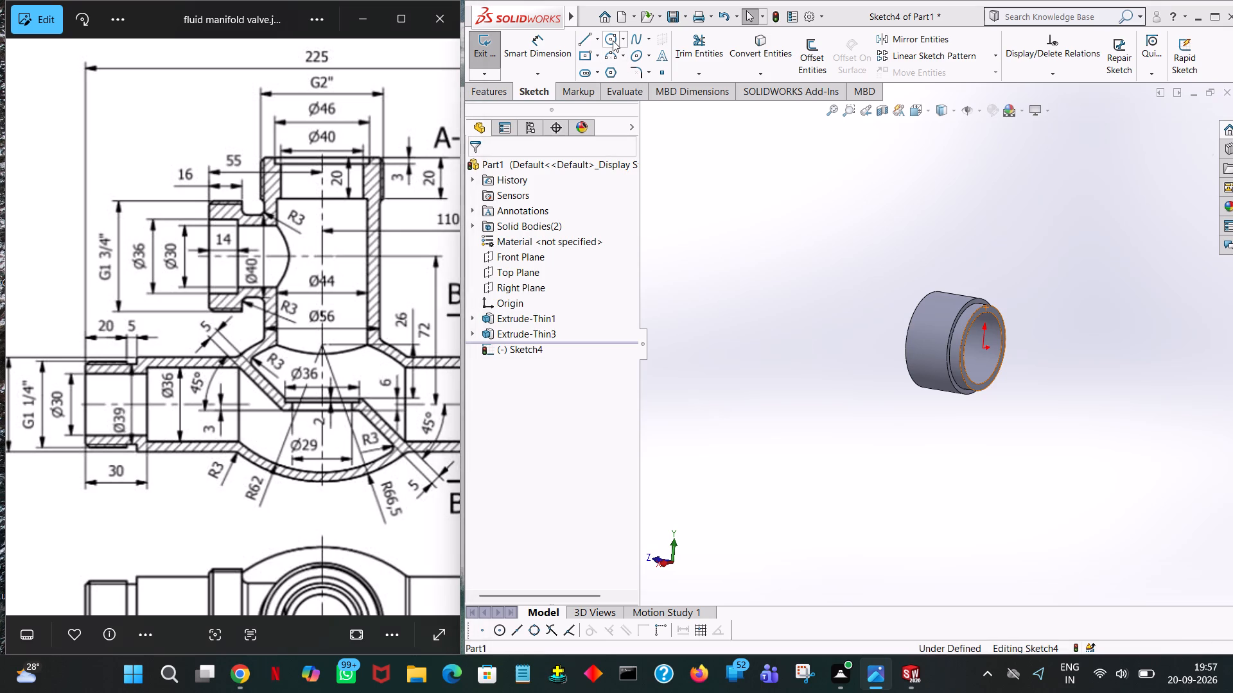
click(984, 348)
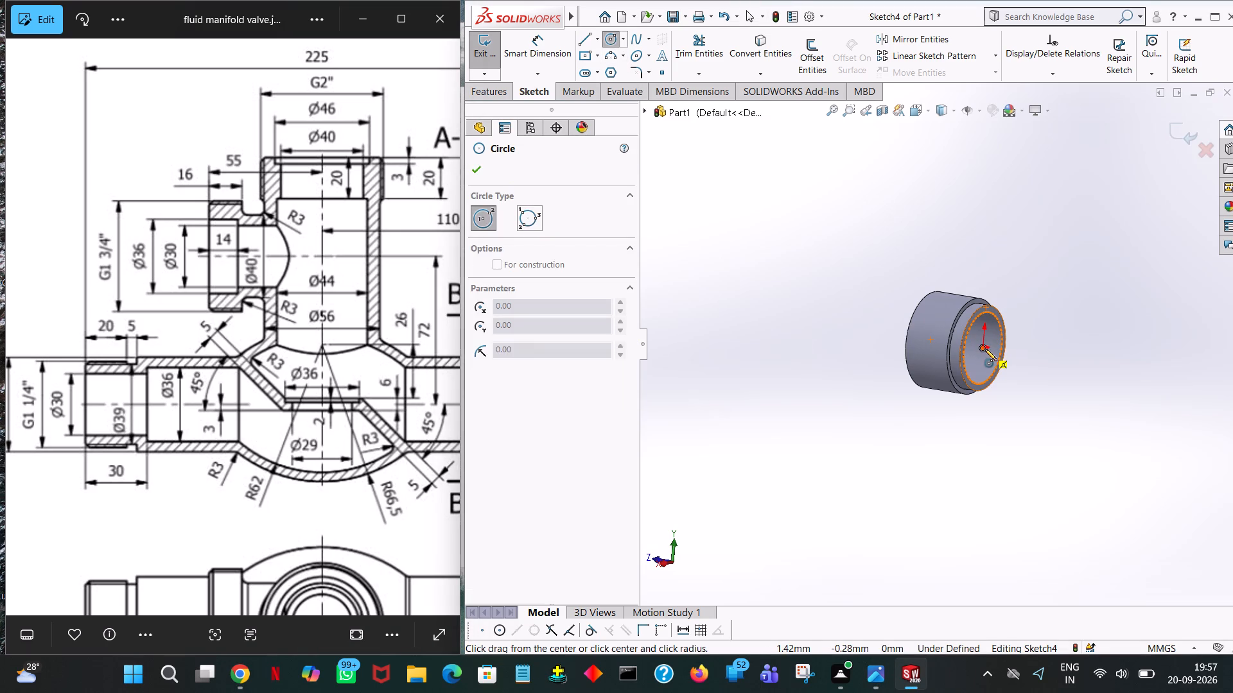
click(1018, 302)
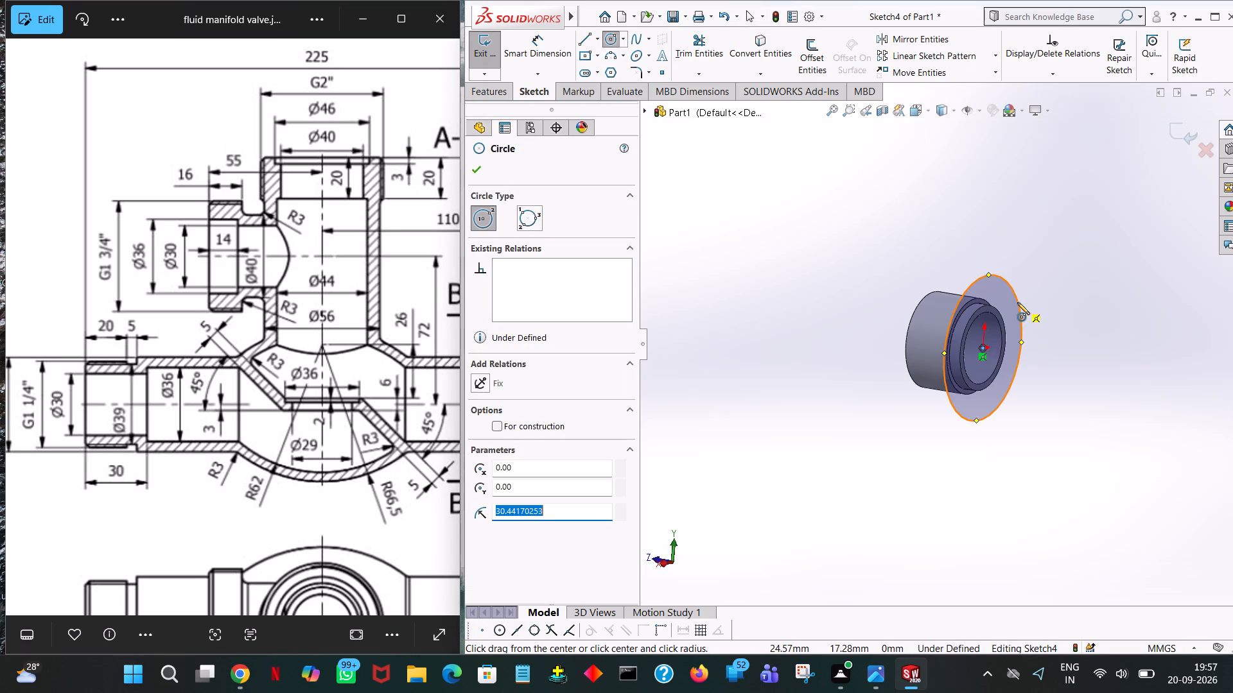
text(36/2)
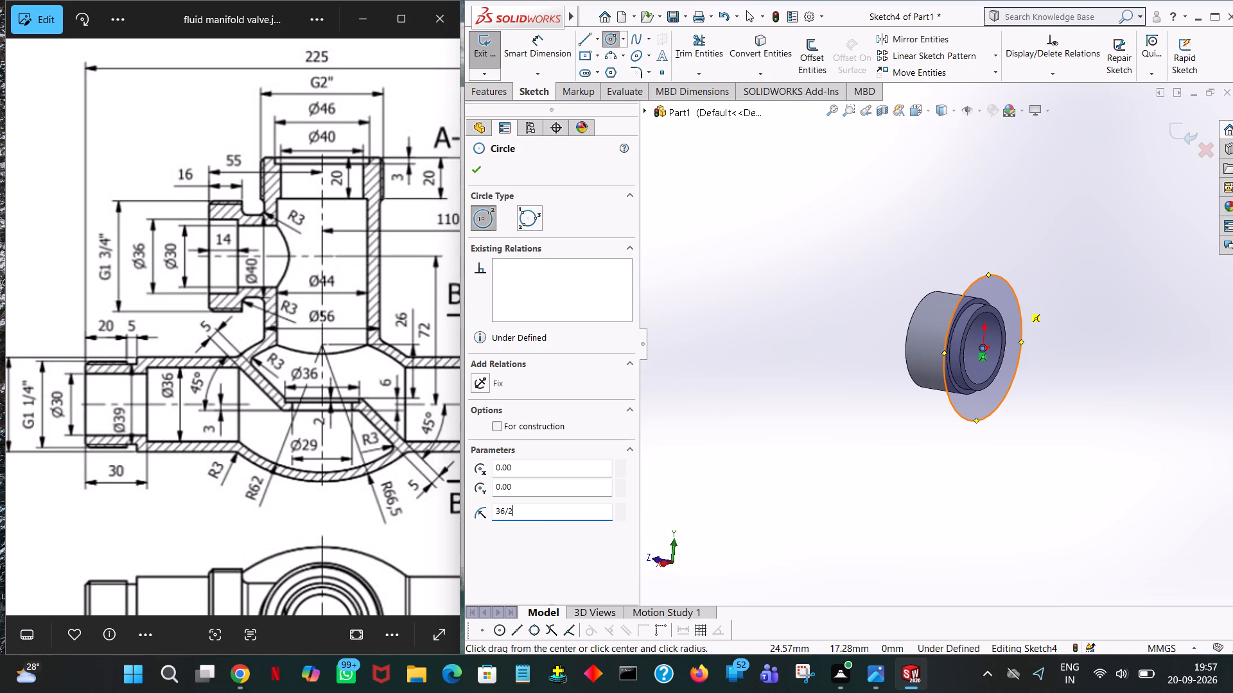
key(Return)
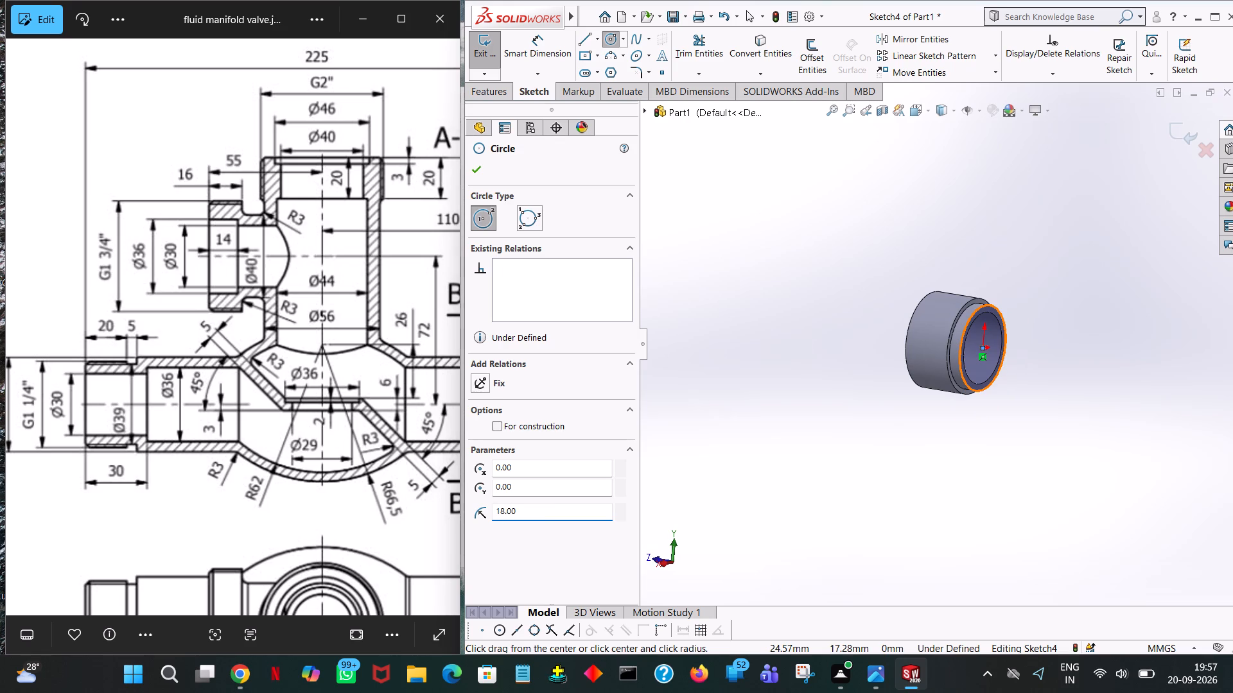
click(475, 167)
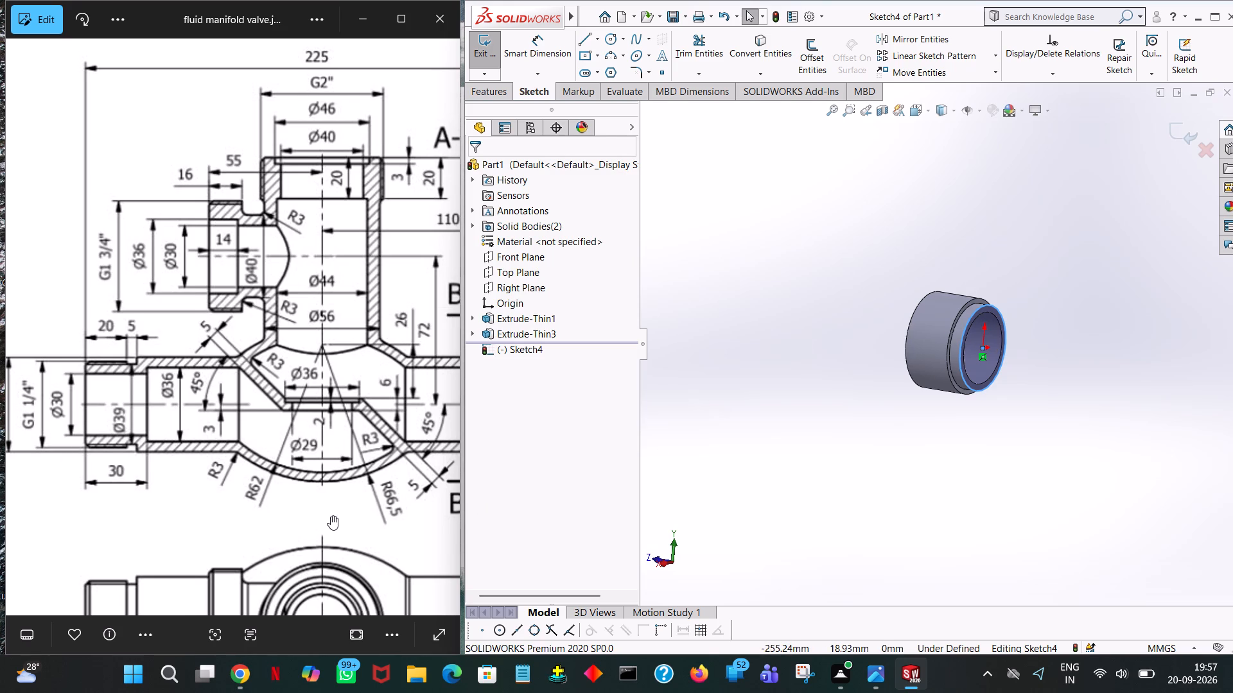
Examine the drawing's section A-A, plan view, section B-B and isometric view to see how the ports, pipe and flange connect.
middle_drag(329, 517, 175, 518)
middle_drag(176, 519, 274, 579)
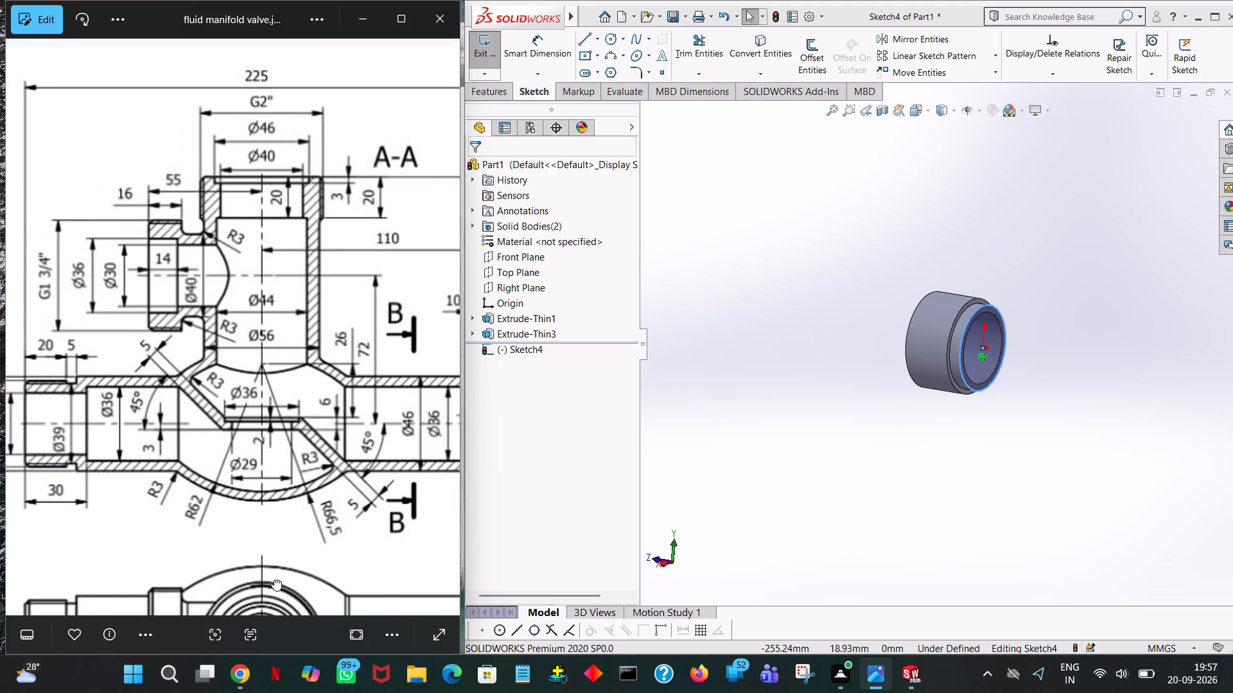
middle_drag(274, 579, 346, 427)
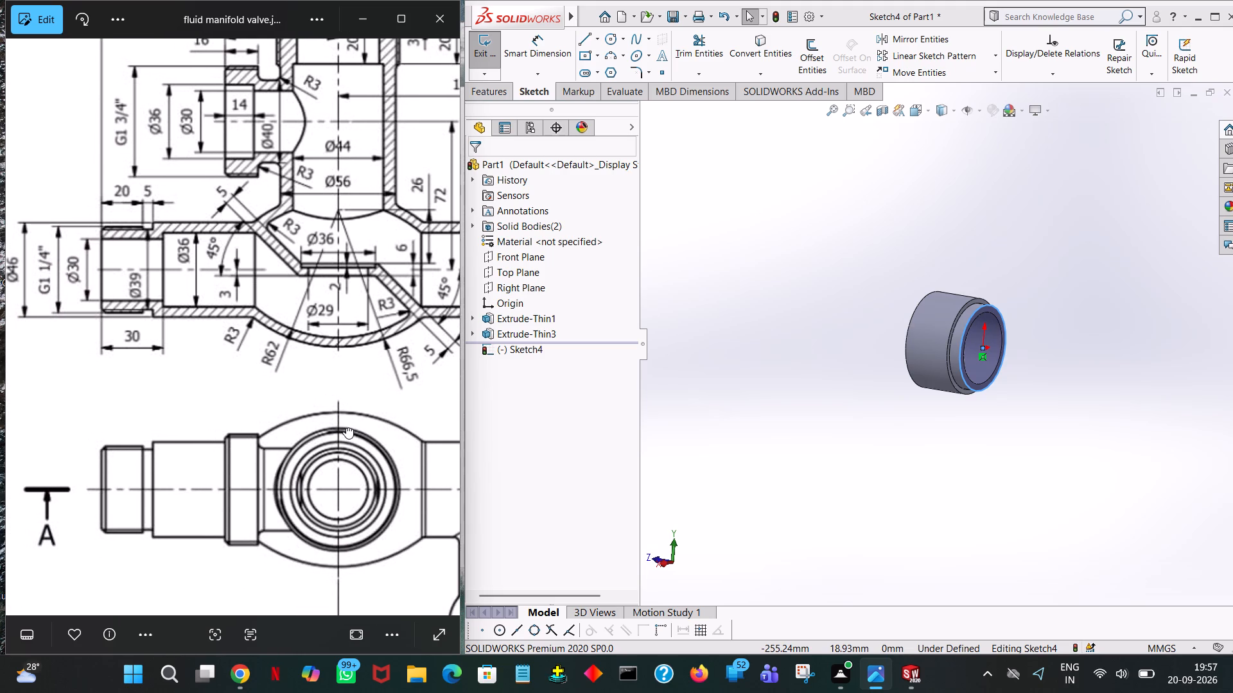
middle_drag(346, 427, 346, 428)
middle_drag(346, 428, 335, 468)
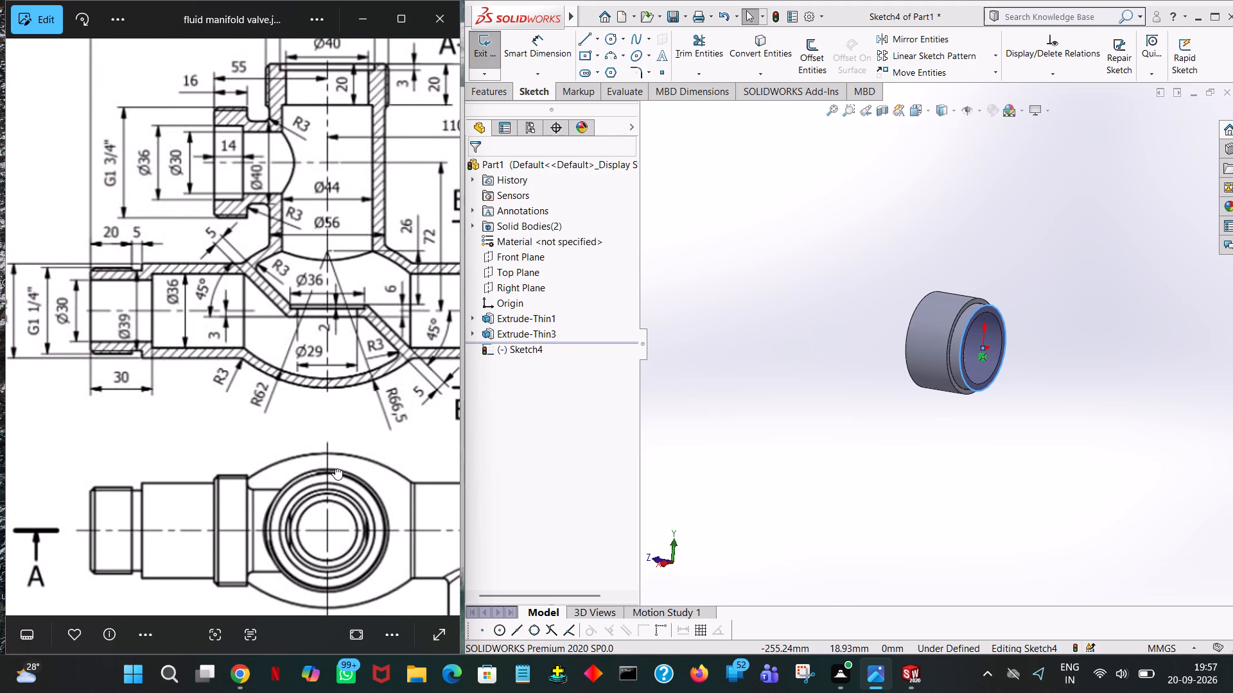
middle_drag(335, 468, 501, 387)
middle_drag(281, 619, 328, 692)
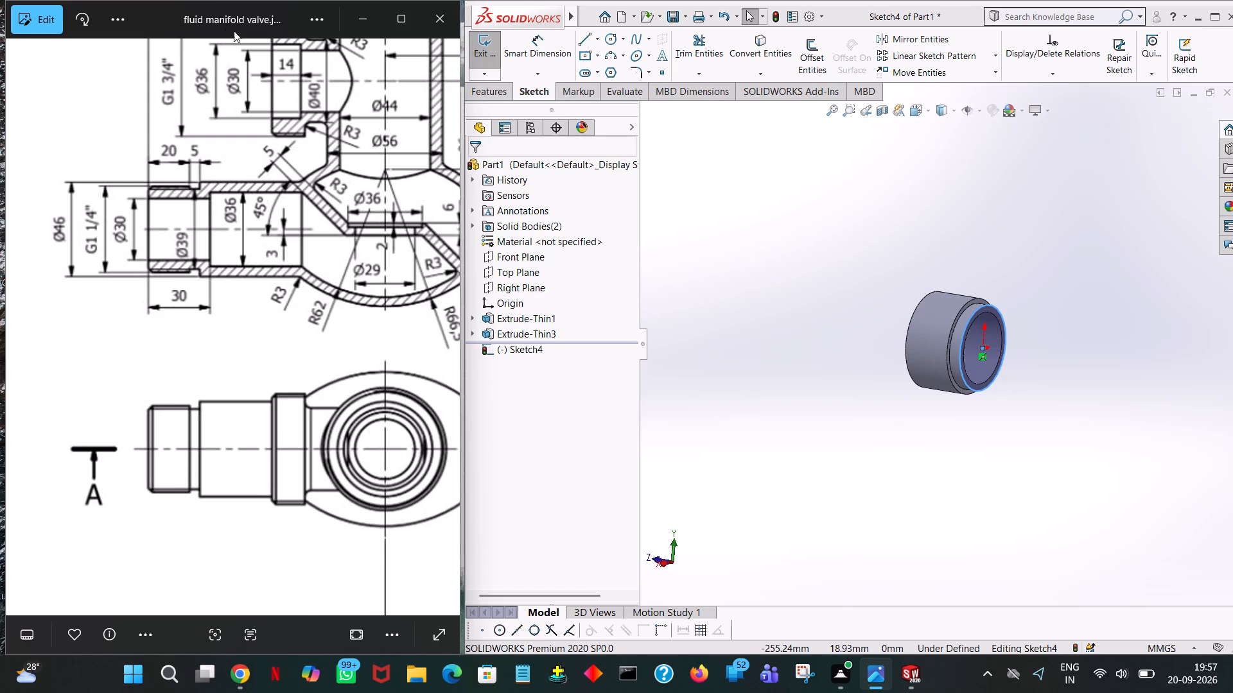
middle_drag(243, 94, 152, 373)
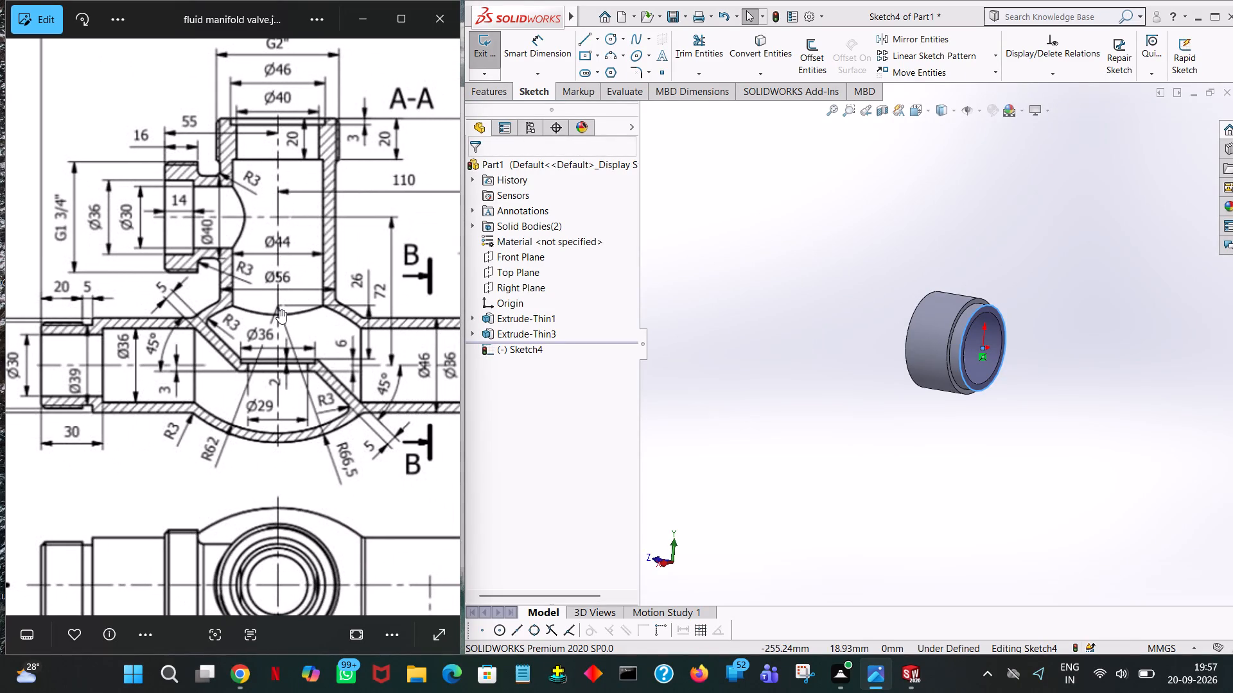
middle_drag(276, 312, 0, 296)
middle_drag(311, 346, 38, 284)
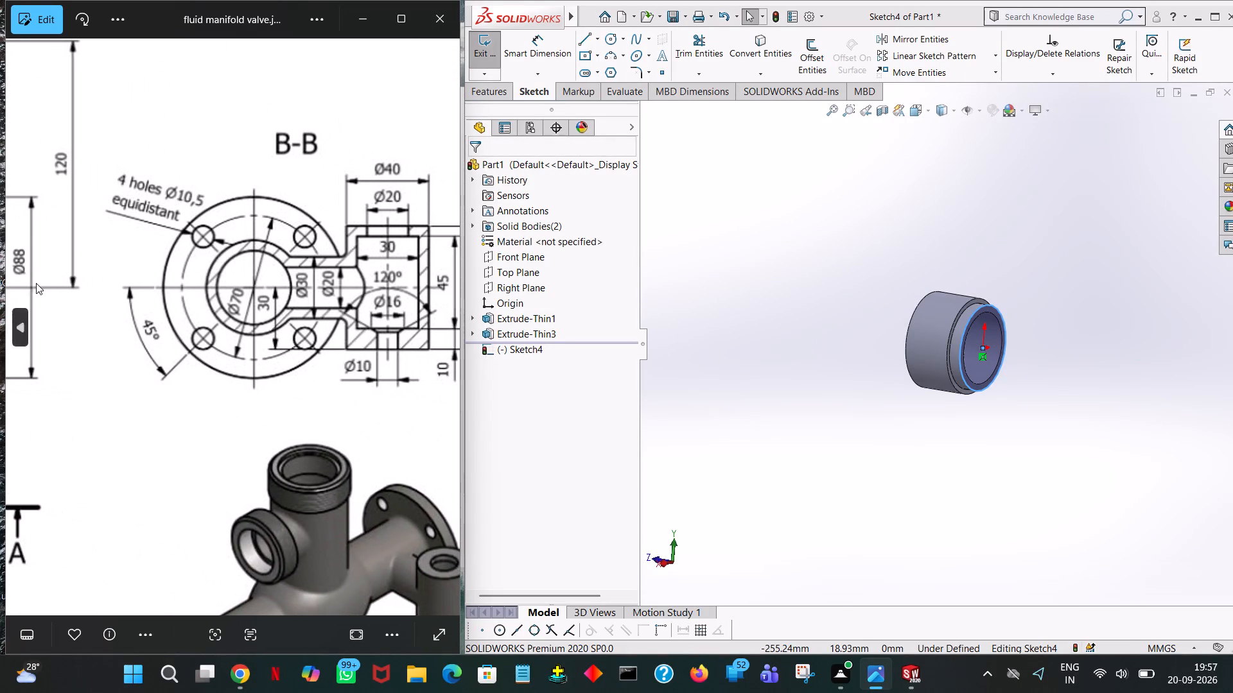
middle_drag(312, 332, 218, 320)
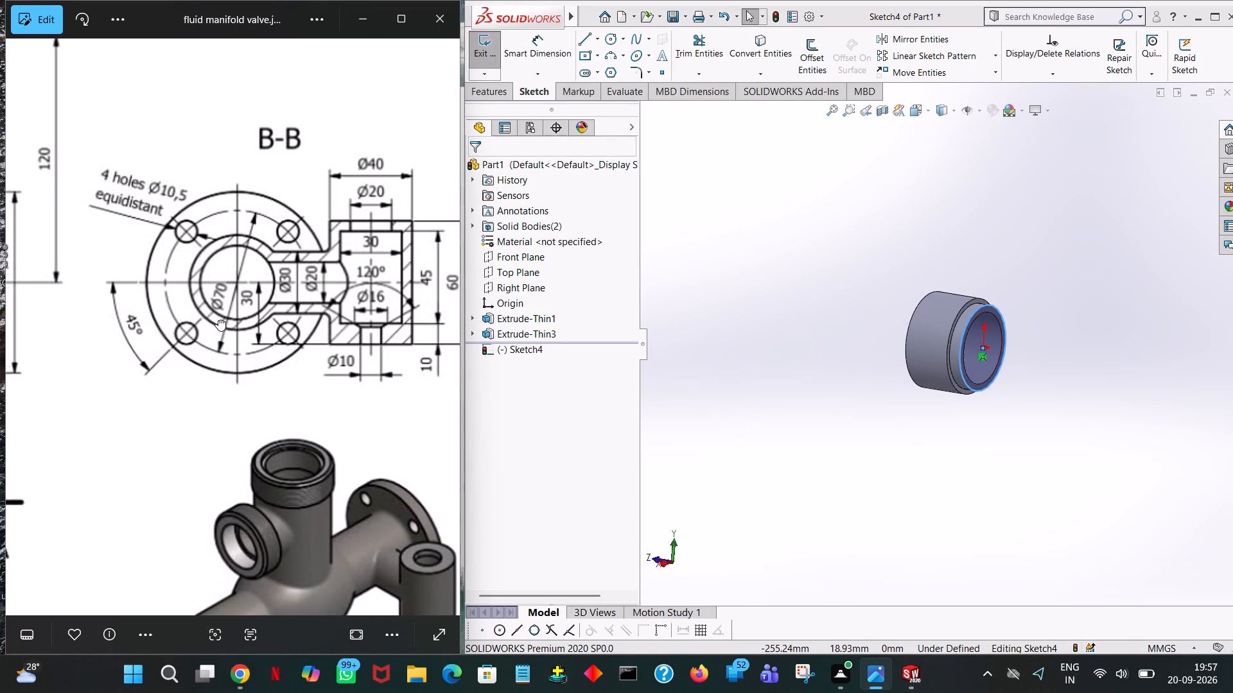
middle_drag(218, 320, 224, 302)
middle_drag(224, 302, 159, 300)
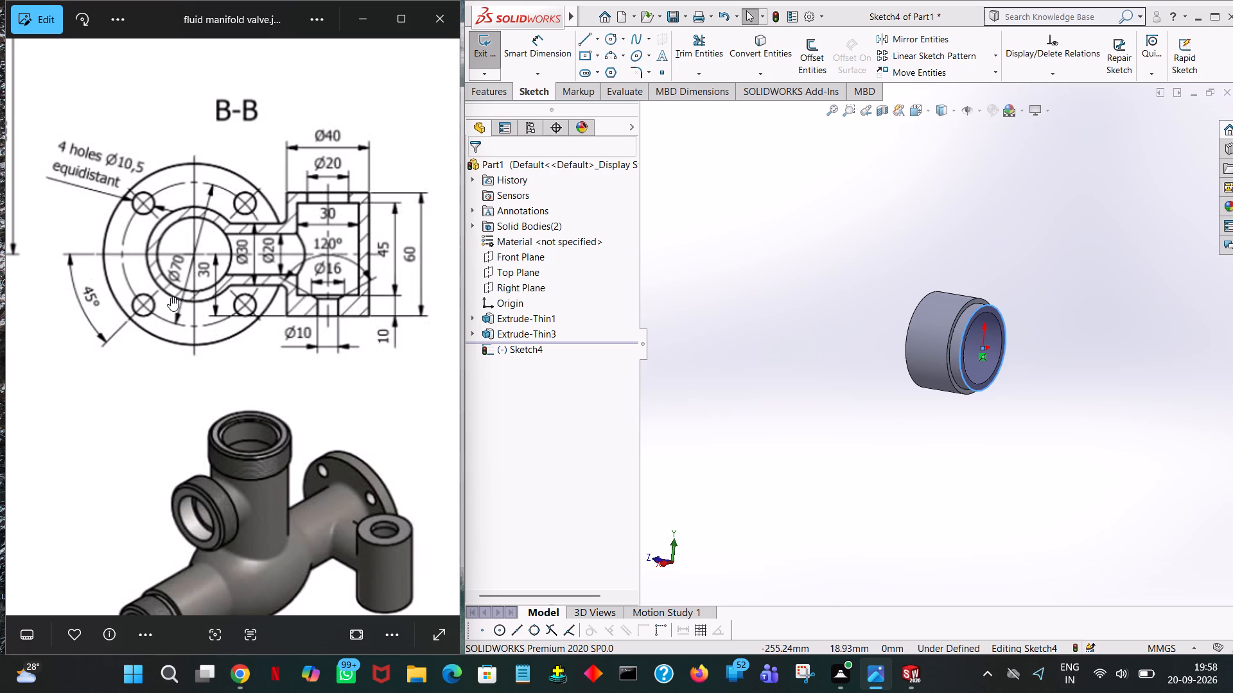
middle_drag(324, 393, 364, 361)
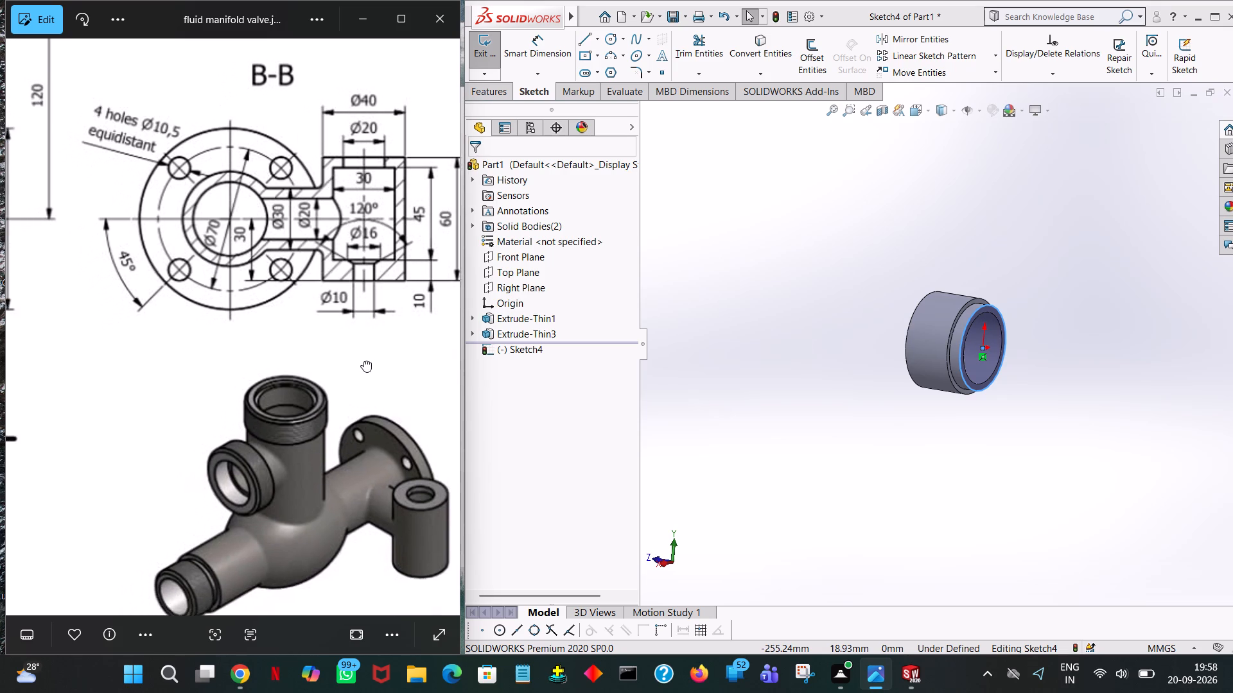
middle_drag(364, 361, 311, 302)
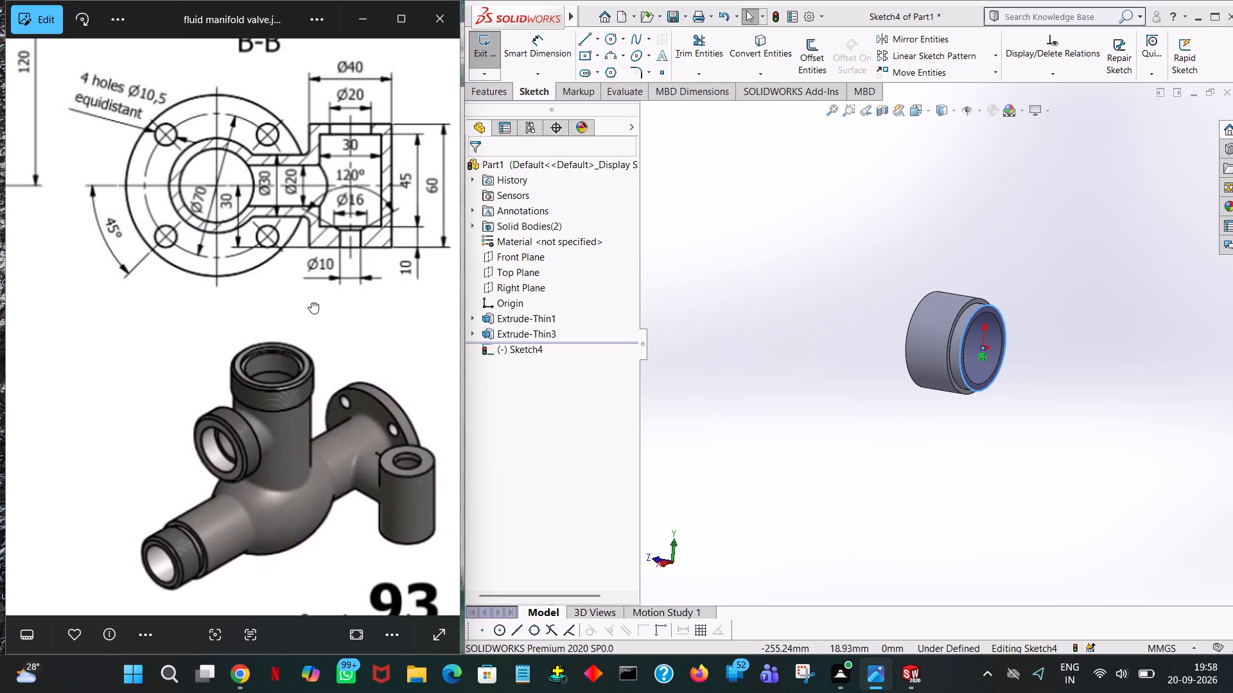
middle_drag(311, 302, 427, 336)
middle_drag(195, 269, 410, 429)
middle_drag(168, 244, 233, 264)
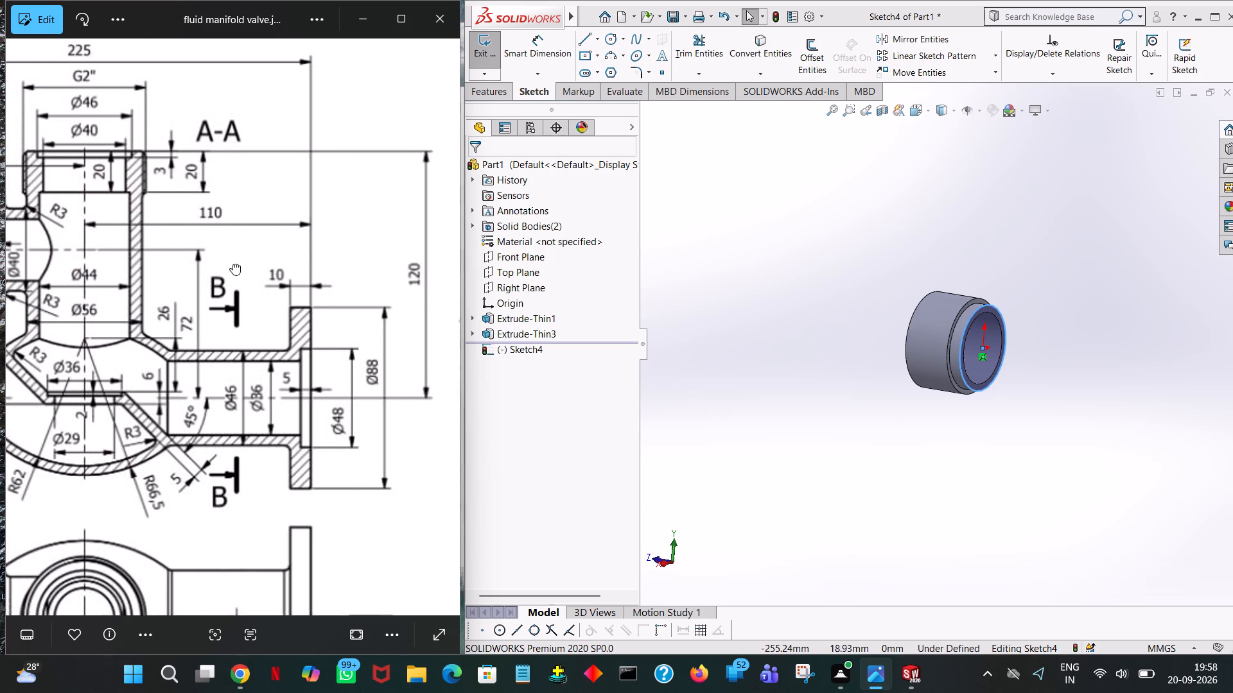
Study the drawing's flange, plan view and section A-A to find how far the horizontal pipe runs towards the central body.
middle_drag(233, 264, 22, 35)
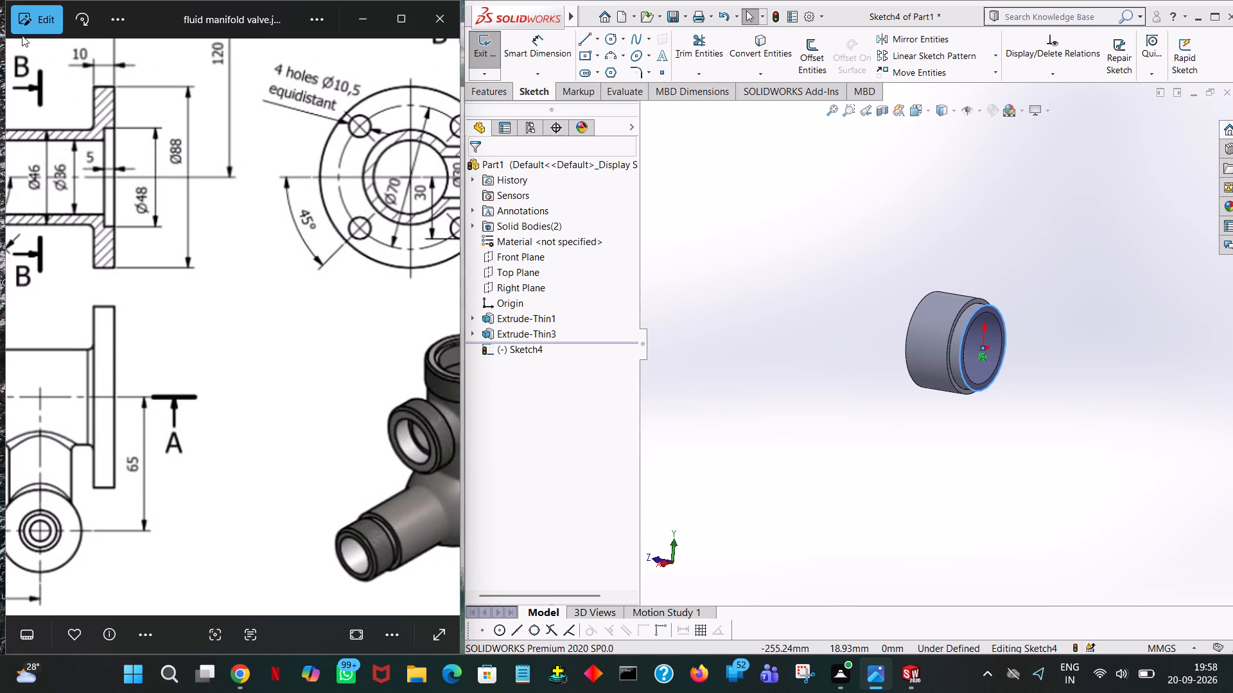
middle_drag(22, 35, 31, 0)
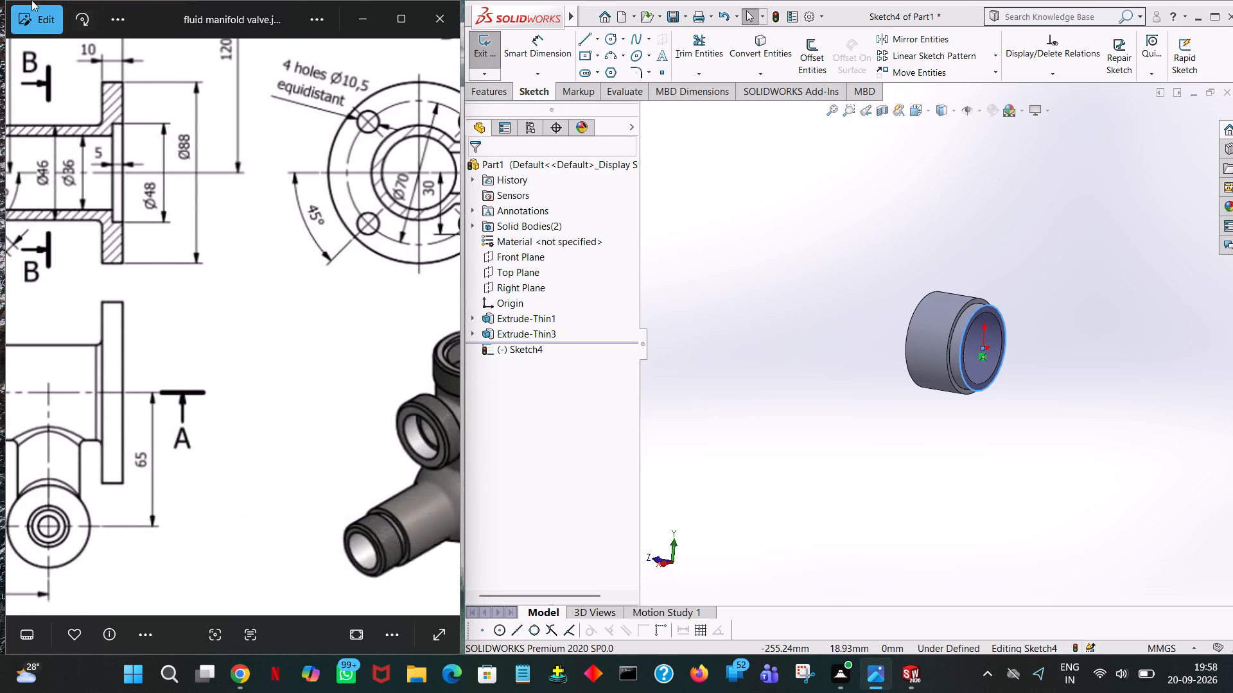
middle_drag(31, 0, 0, 0)
middle_drag(38, 1, 264, 25)
middle_drag(152, 316, 358, 216)
middle_drag(231, 241, 232, 246)
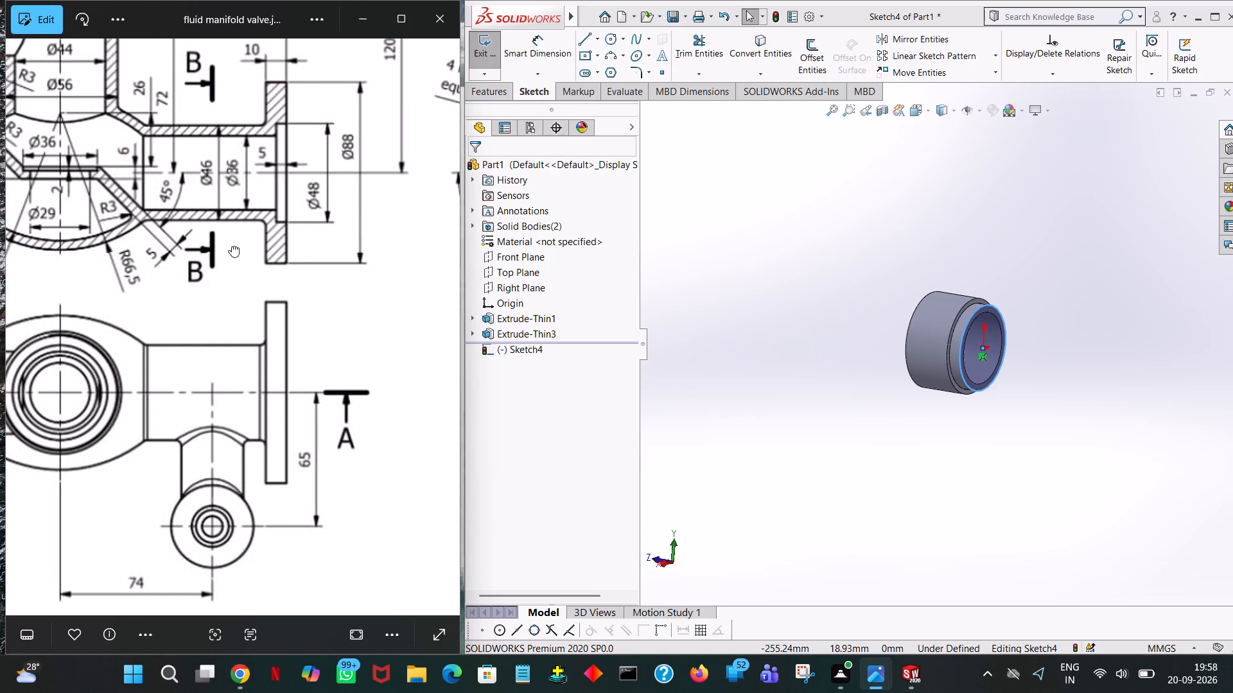
middle_drag(232, 246, 432, 262)
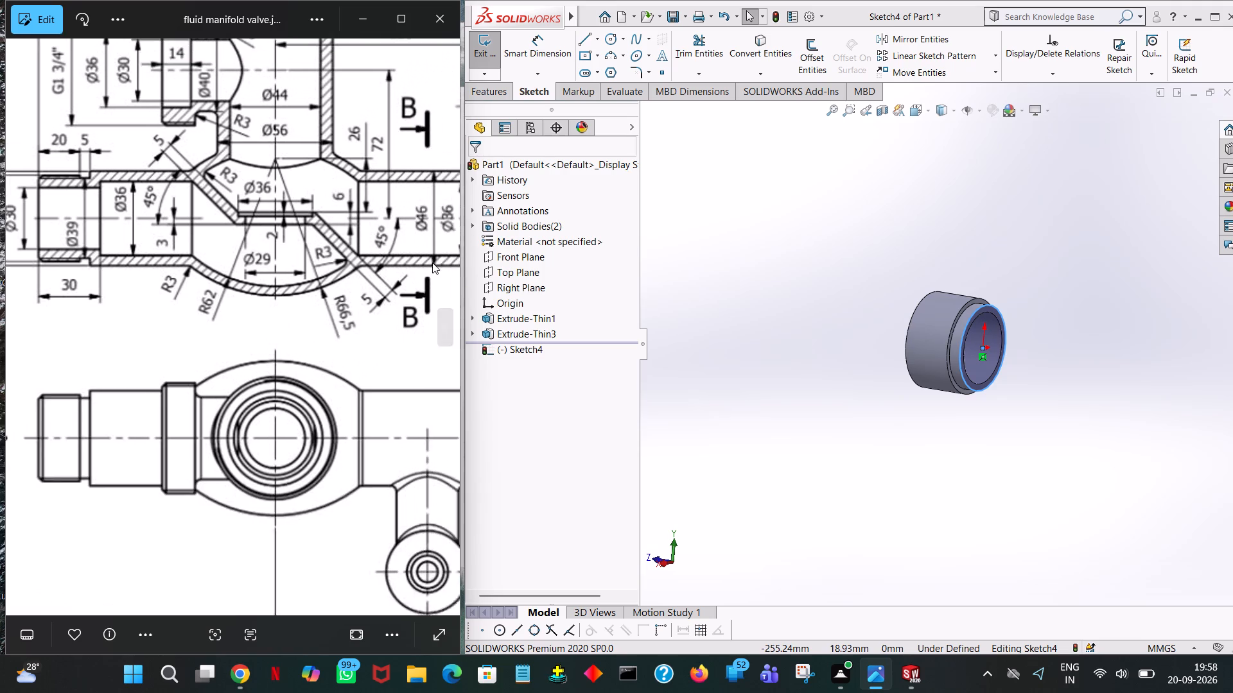
middle_drag(432, 262, 410, 364)
middle_click(414, 384)
middle_drag(219, 330, 281, 406)
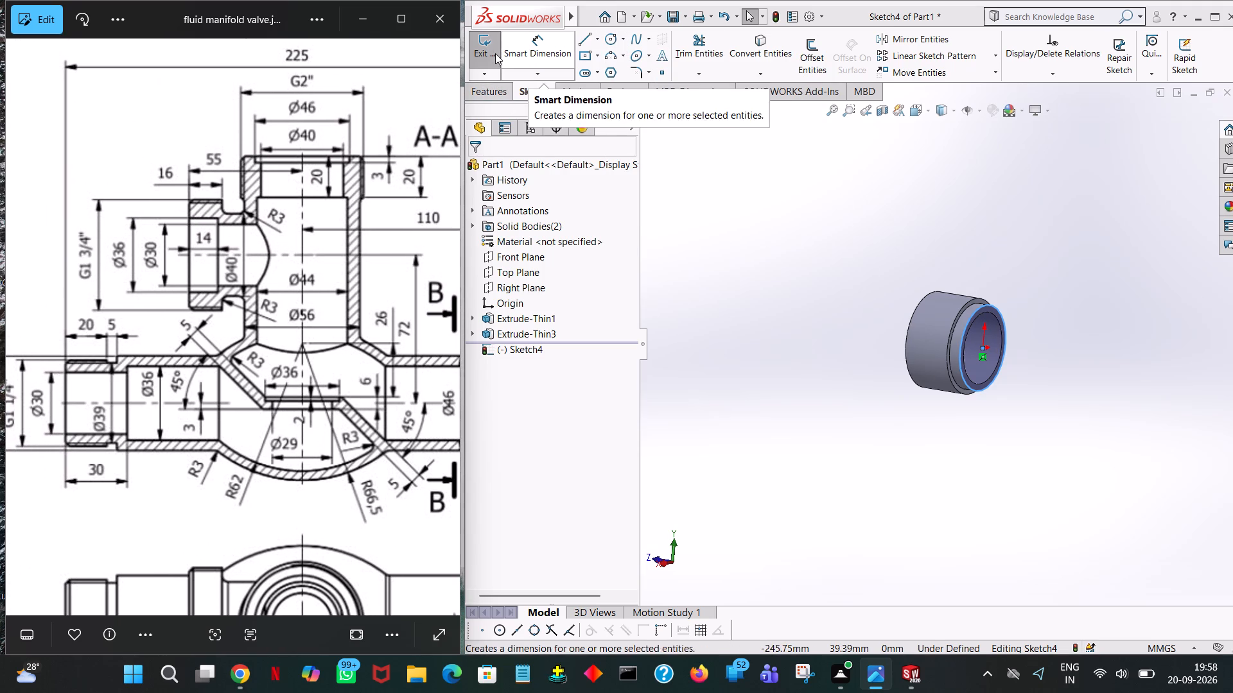
Extrude the 36 mm diameter circle 60 mm away from the port as a thin feature with a 5 mm outward wall.
click(496, 85)
middle_drag(833, 262, 874, 248)
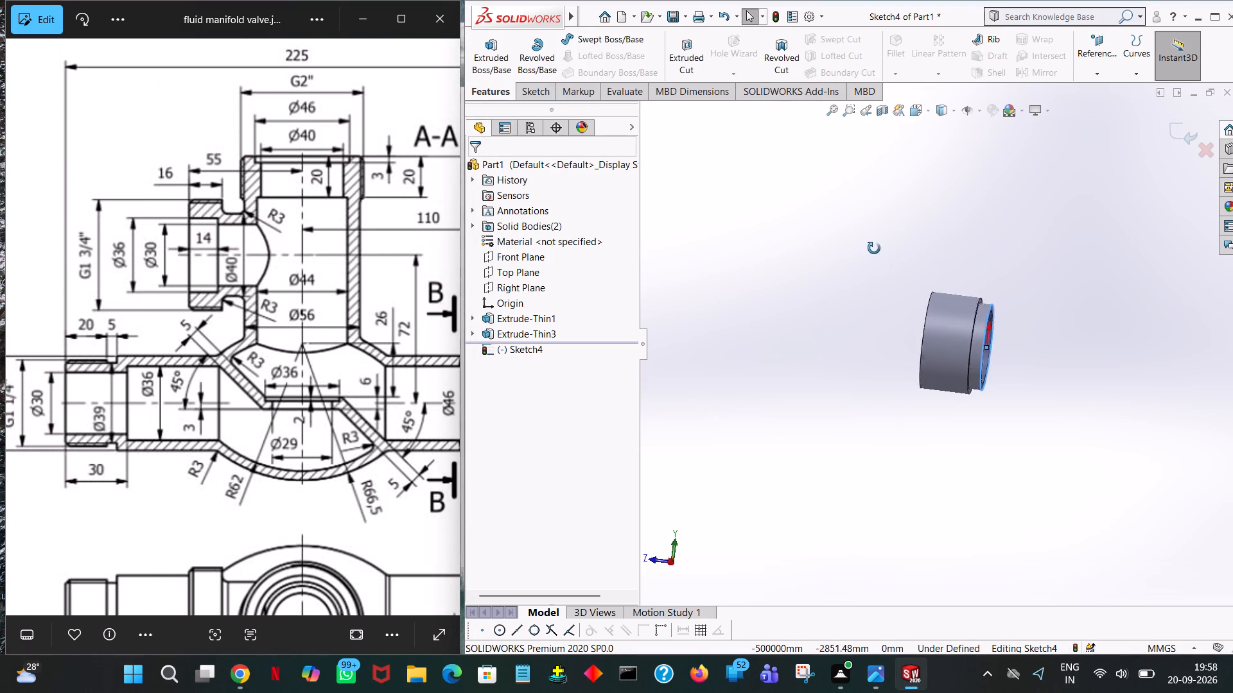
middle_drag(874, 248, 886, 243)
middle_drag(873, 244, 861, 241)
click(484, 55)
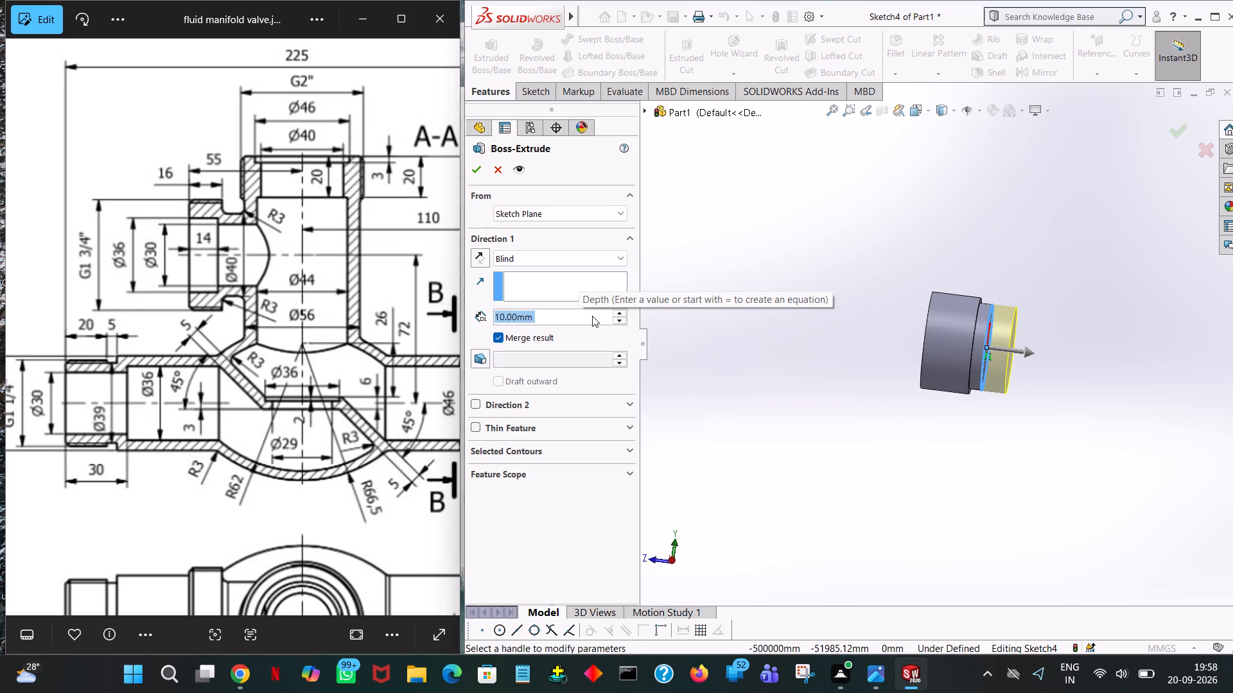
text(60)
click(720, 287)
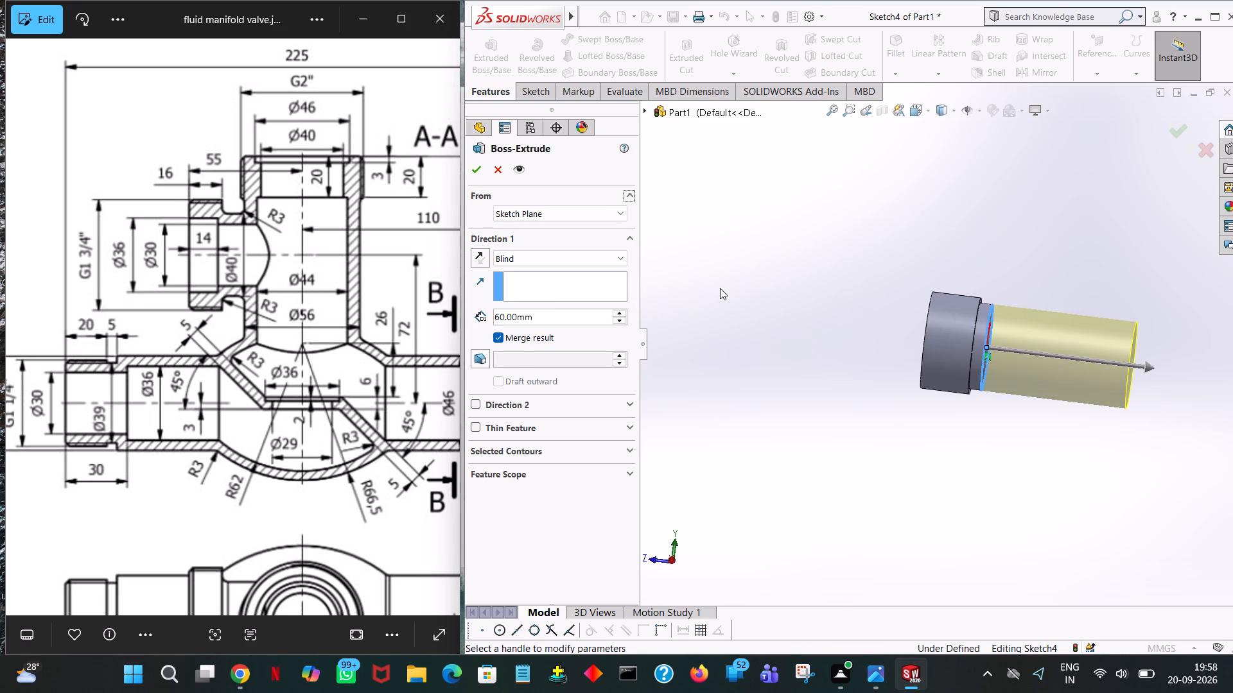
click(477, 430)
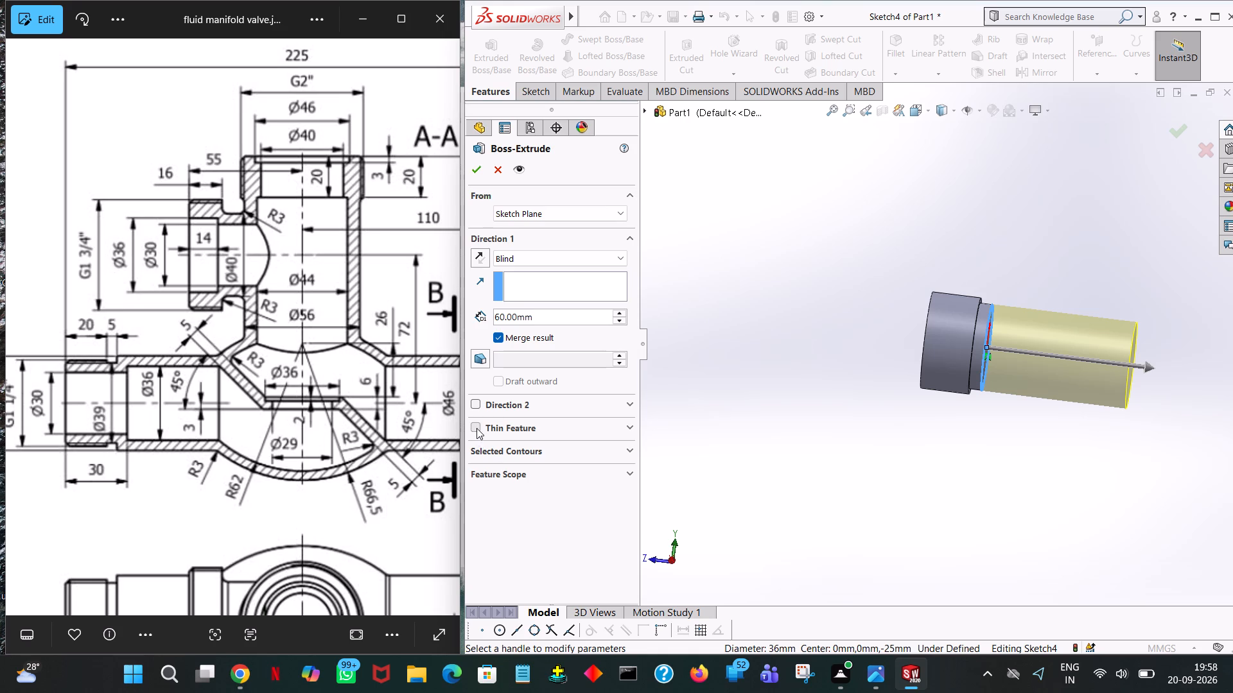
middle_drag(716, 493, 742, 472)
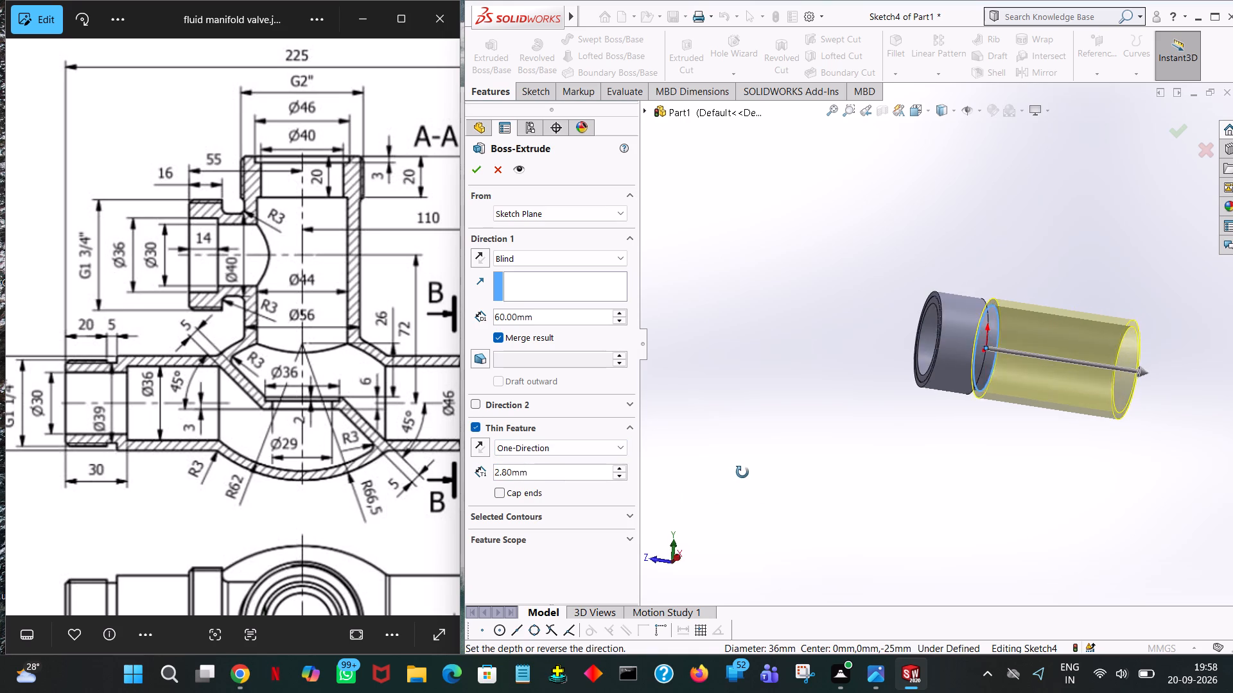
middle_drag(742, 472, 781, 512)
double_click(552, 468)
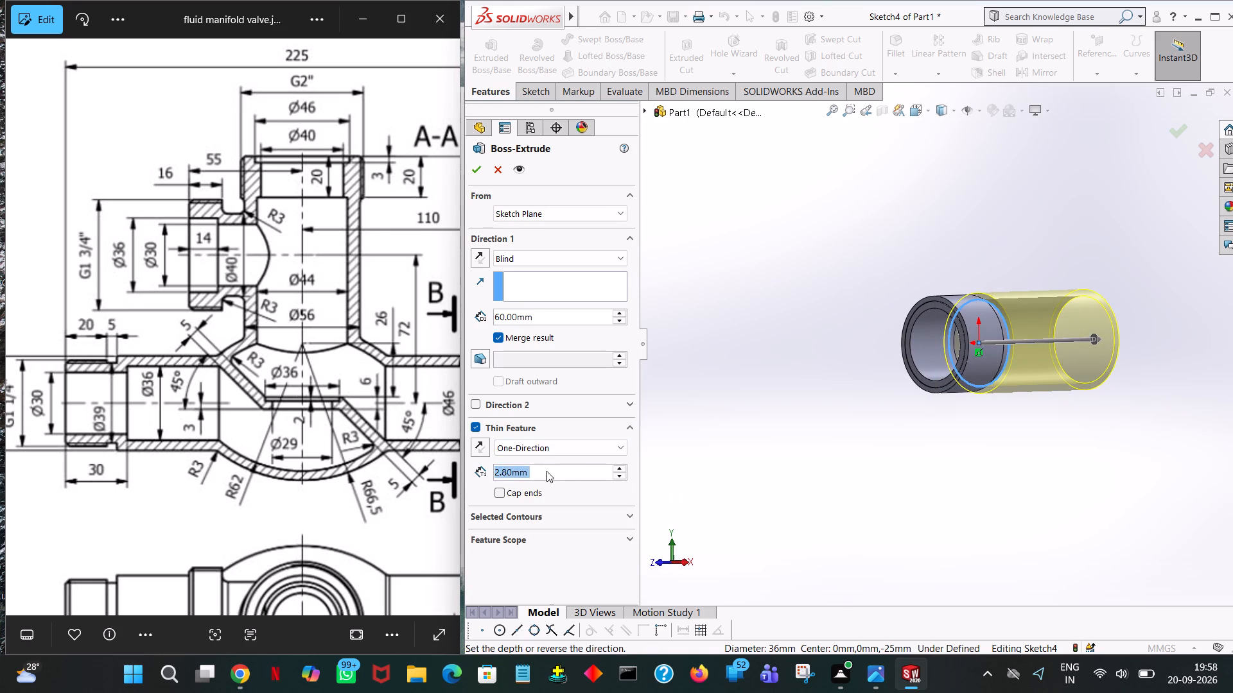
key(5)
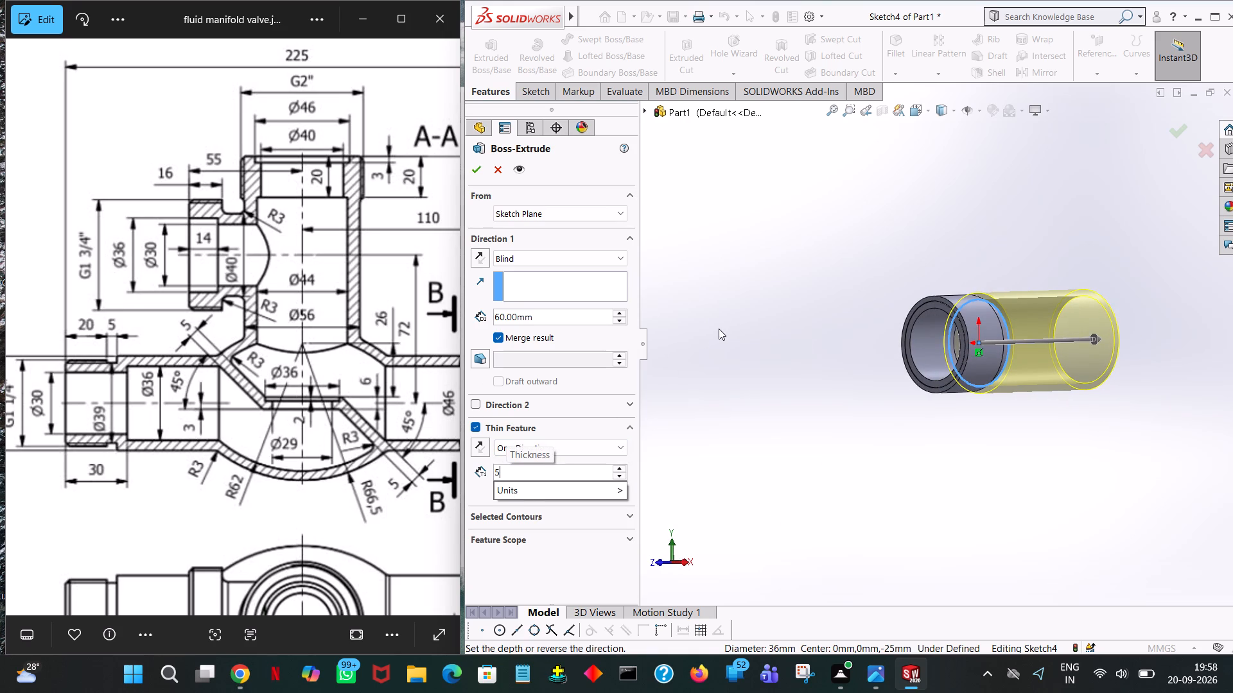
click(719, 329)
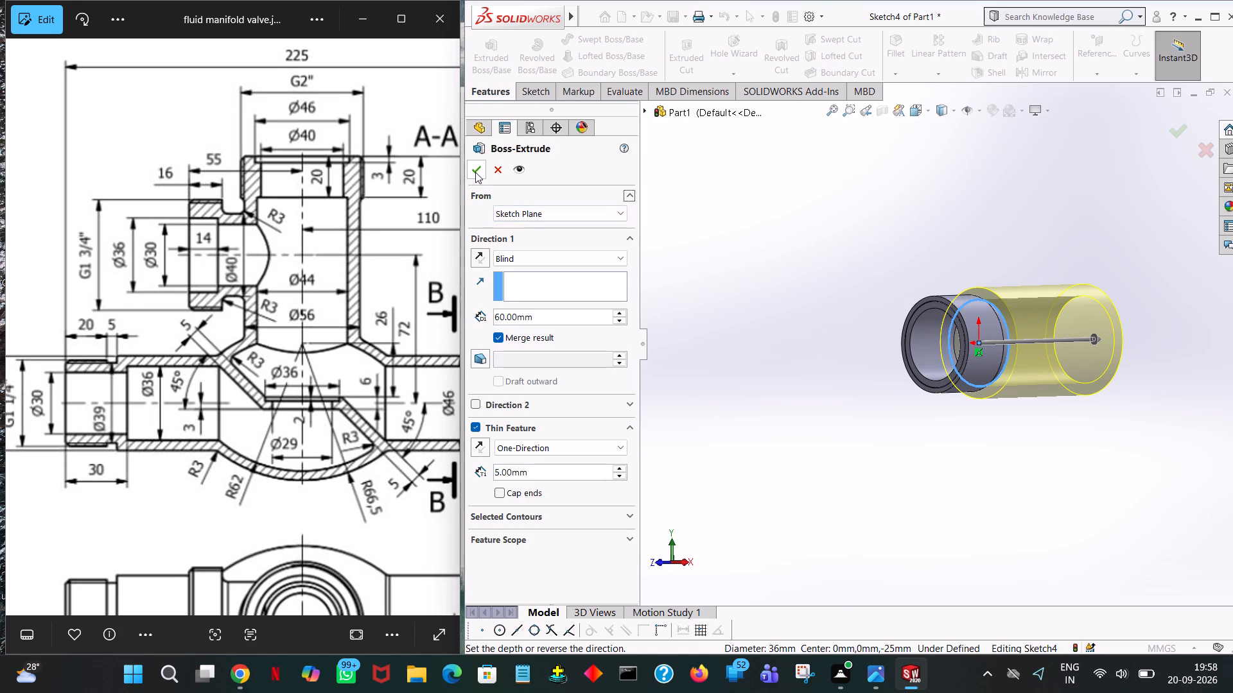
click(475, 172)
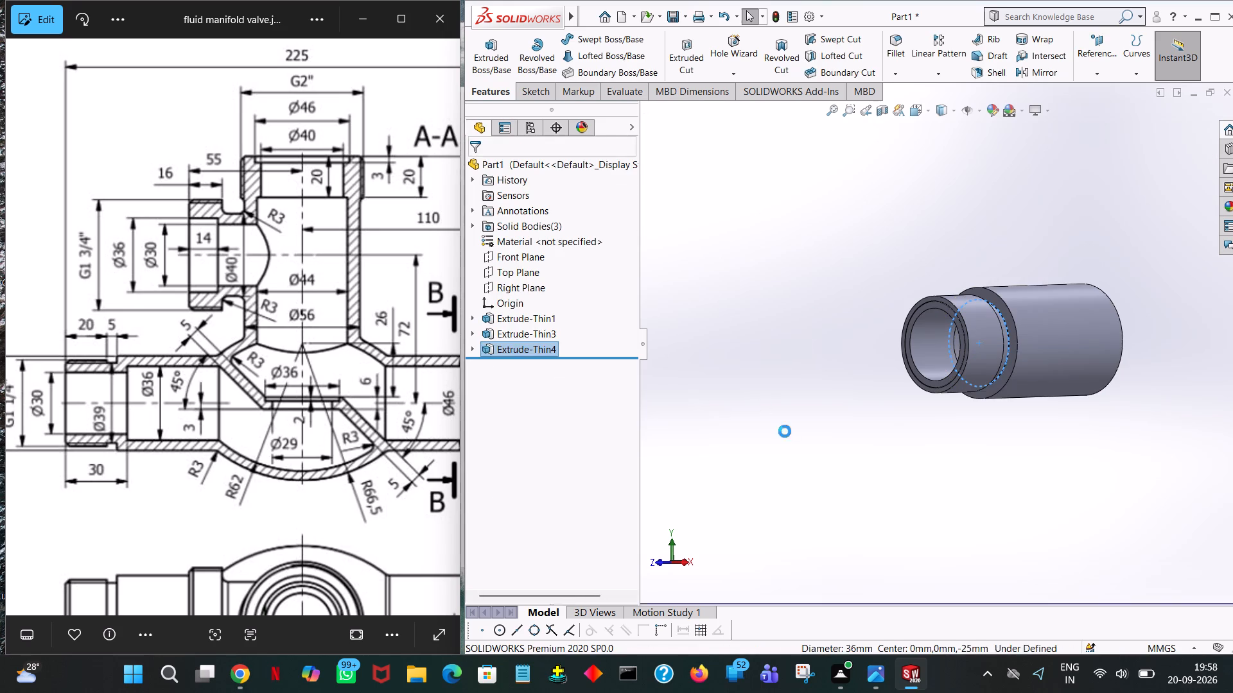
click(785, 431)
middle_drag(936, 500, 880, 498)
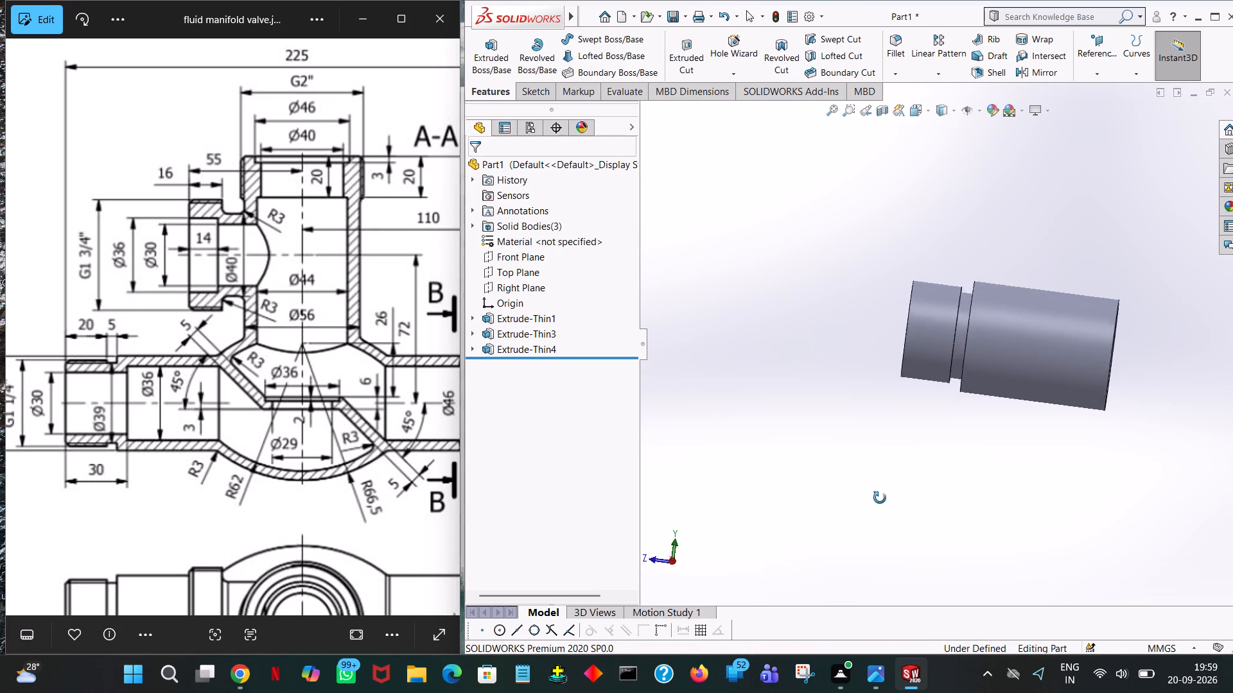
middle_drag(880, 498, 882, 494)
Examine section A-A, section B-B and the plan view for the central body, flange and side branch dimensions.
middle_drag(319, 386, 0, 365)
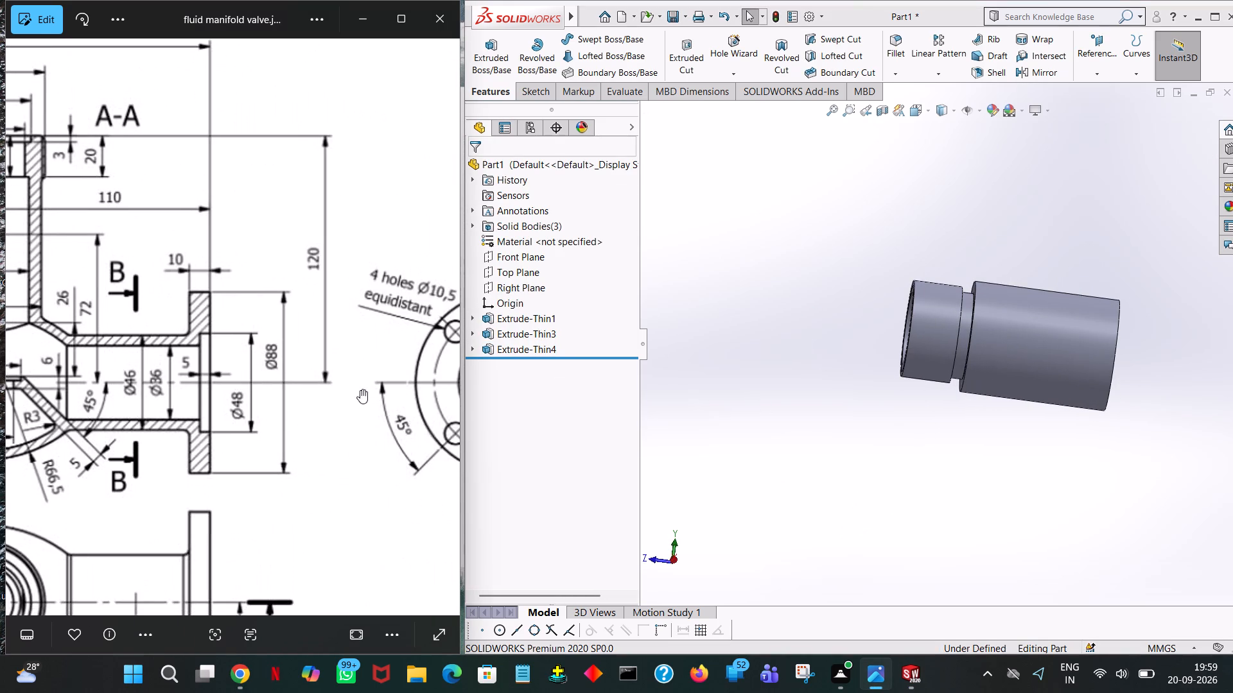
middle_drag(360, 391, 222, 284)
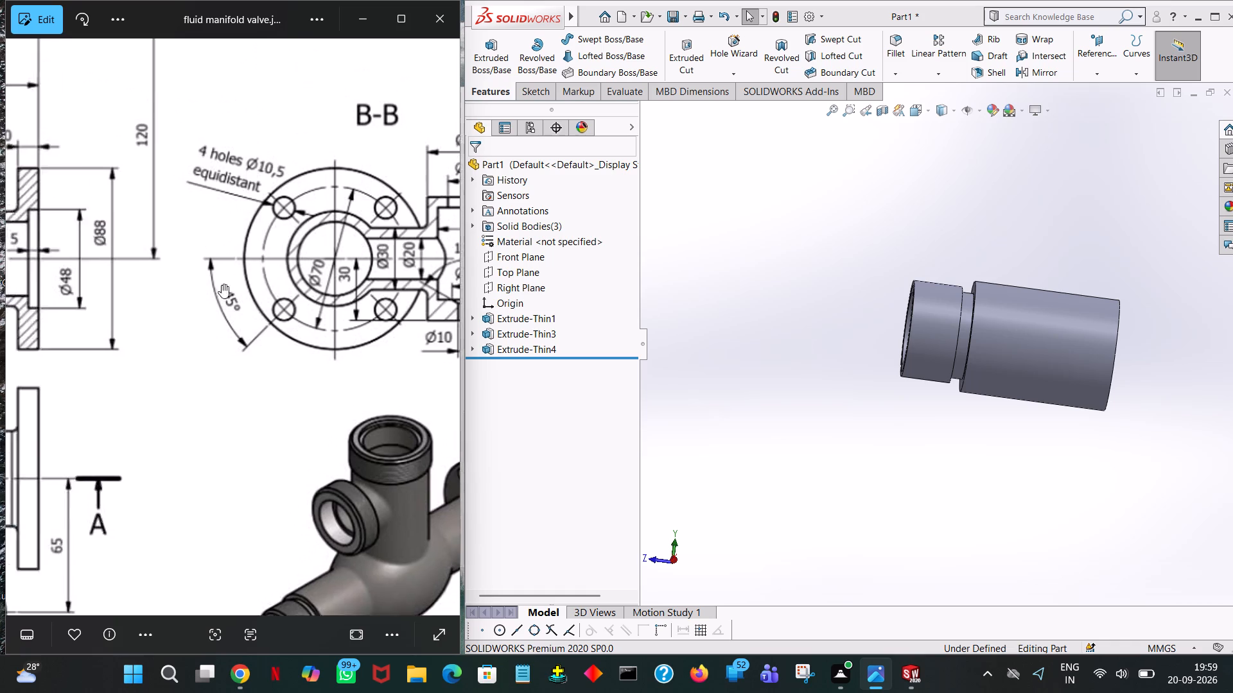
middle_drag(222, 284, 496, 343)
middle_drag(153, 336, 367, 372)
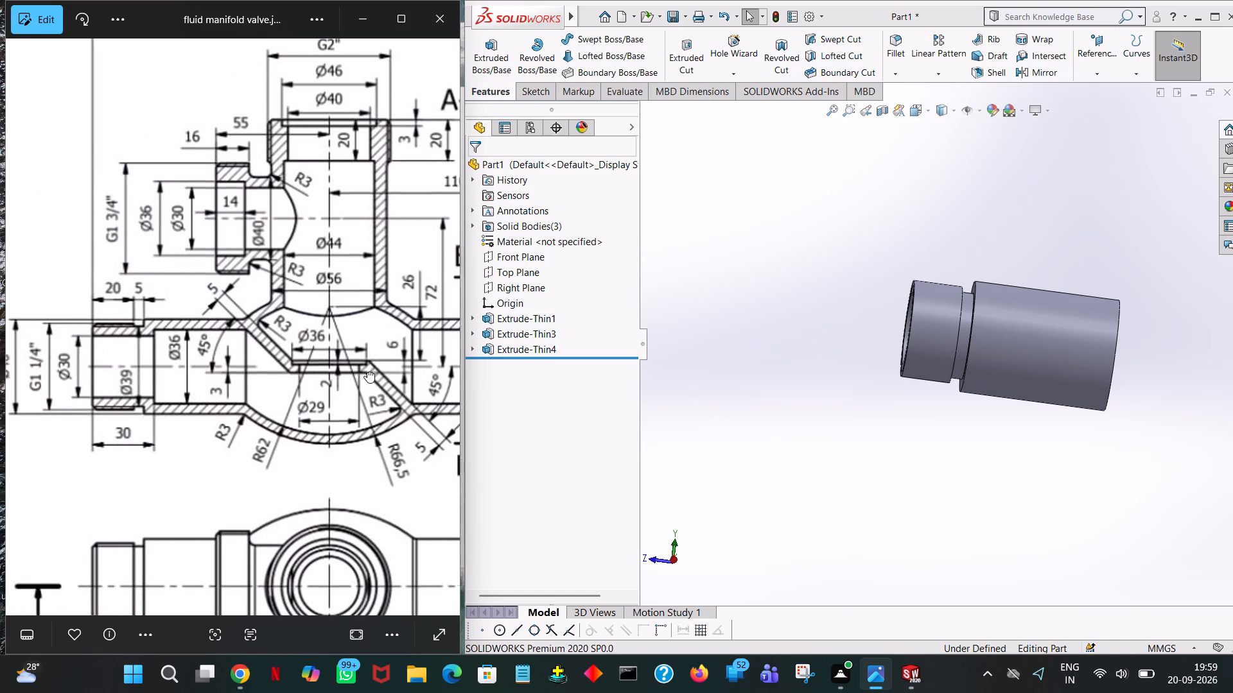
middle_drag(367, 372, 390, 376)
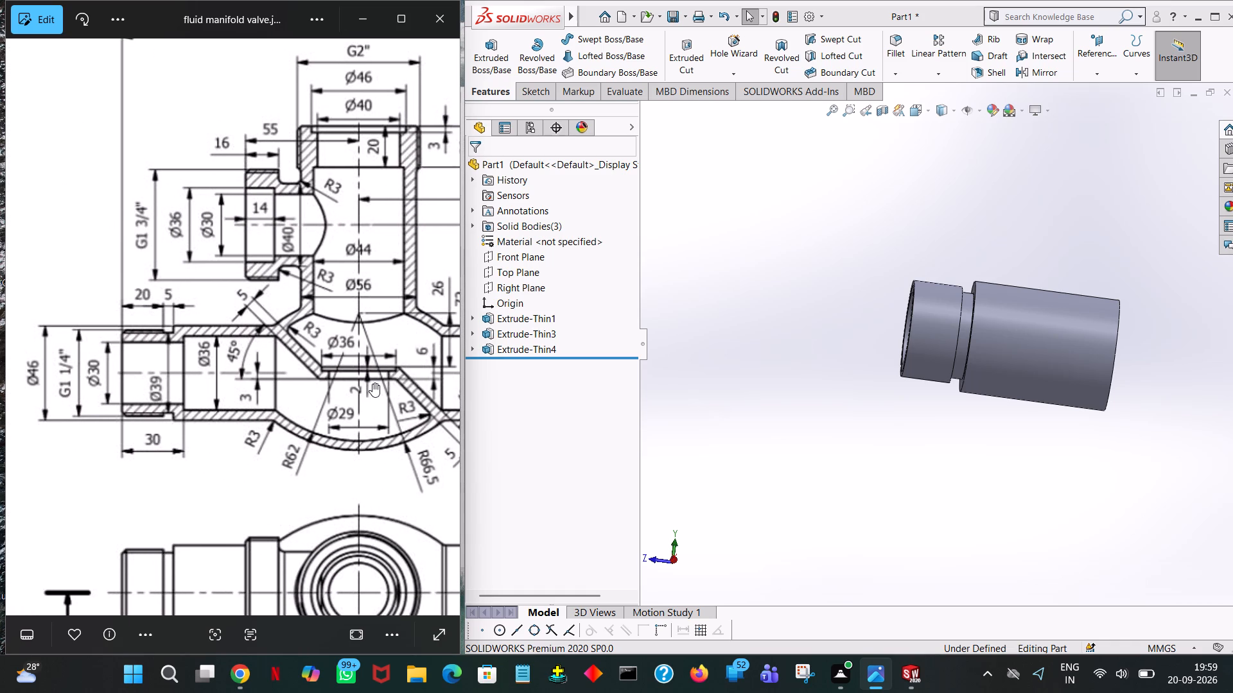
middle_drag(373, 386, 290, 321)
middle_drag(290, 320, 282, 253)
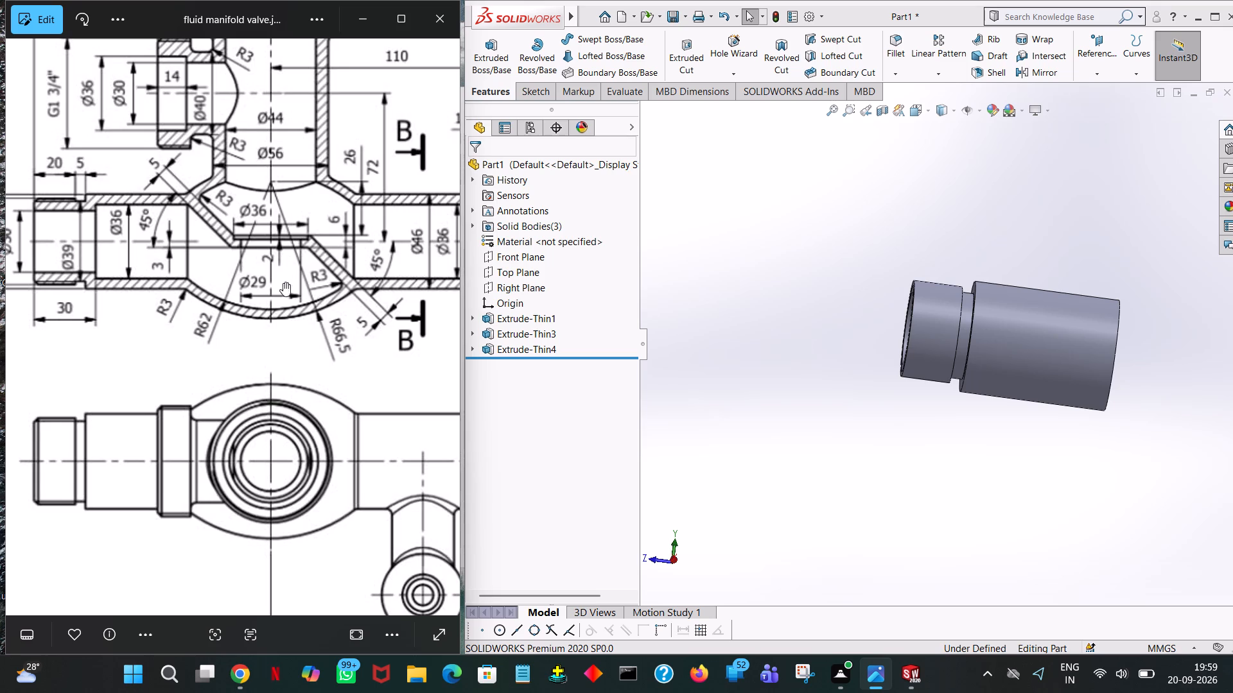
middle_drag(301, 367, 301, 376)
middle_drag(301, 379, 0, 314)
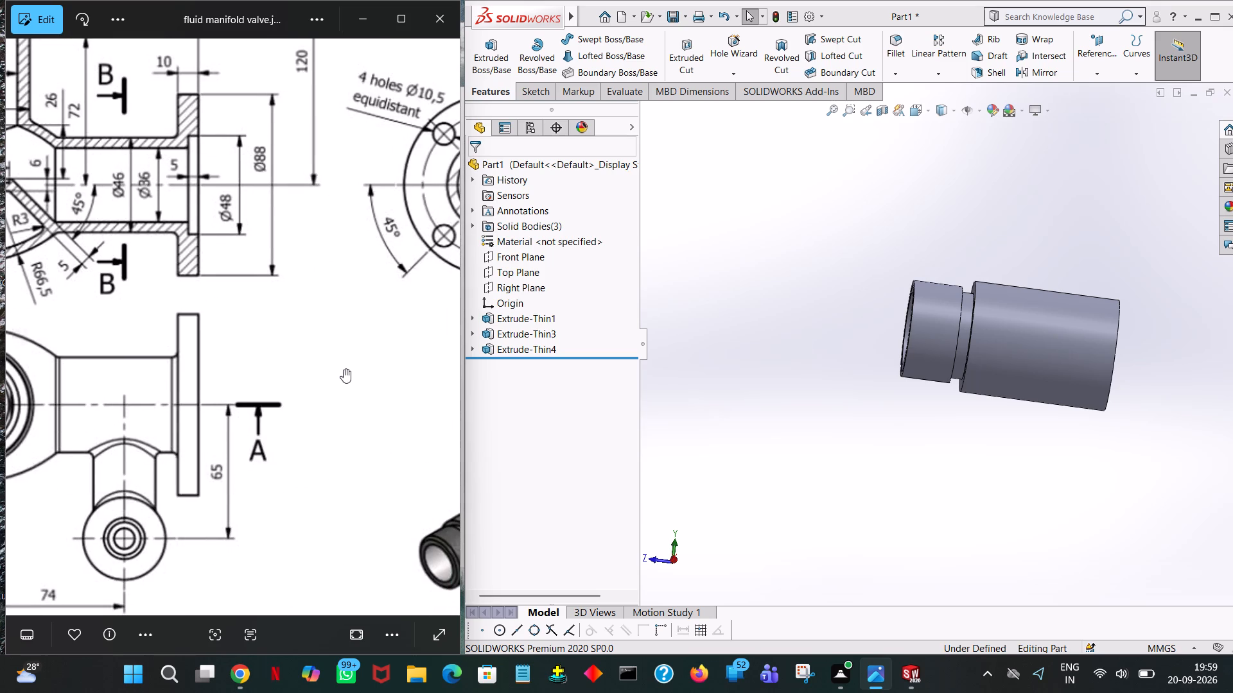
middle_drag(344, 371, 554, 374)
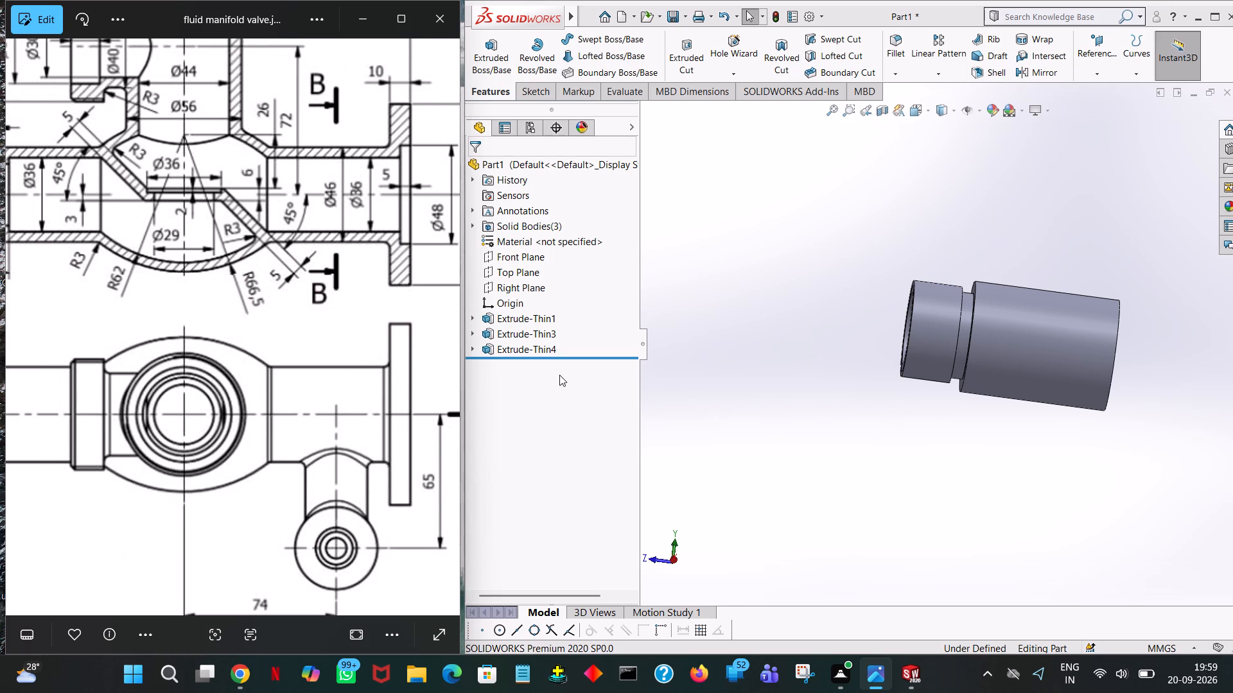
middle_drag(349, 389, 452, 402)
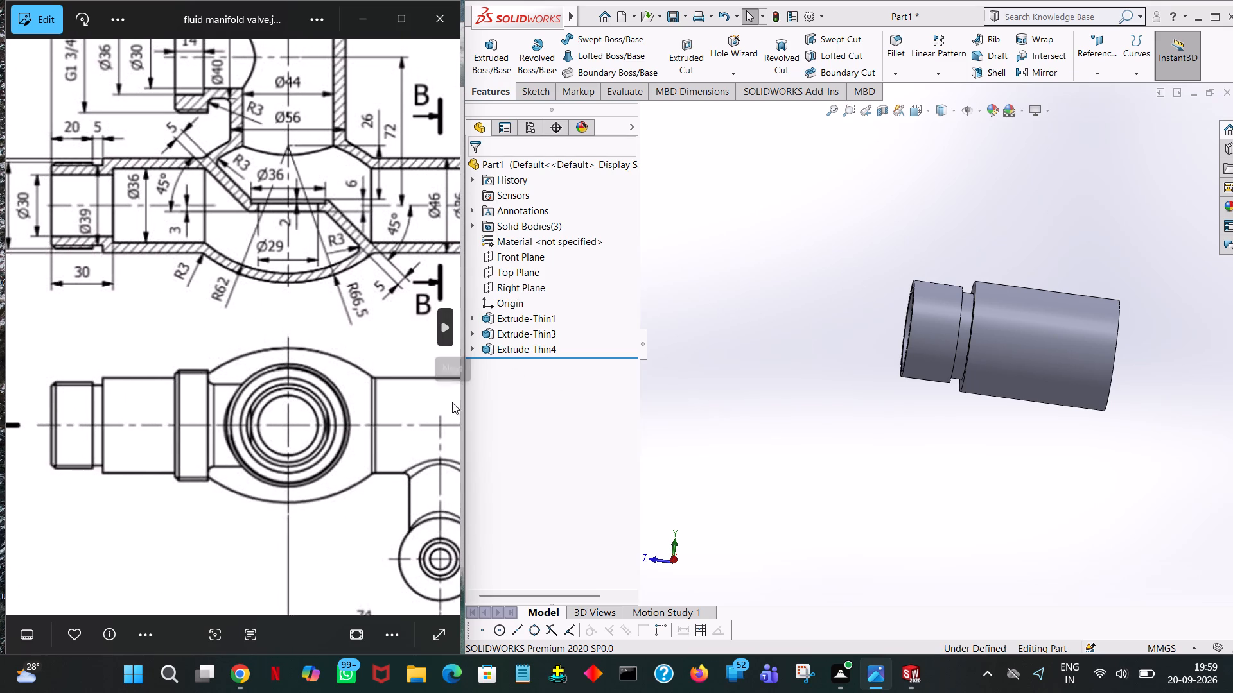
middle_drag(452, 402, 408, 441)
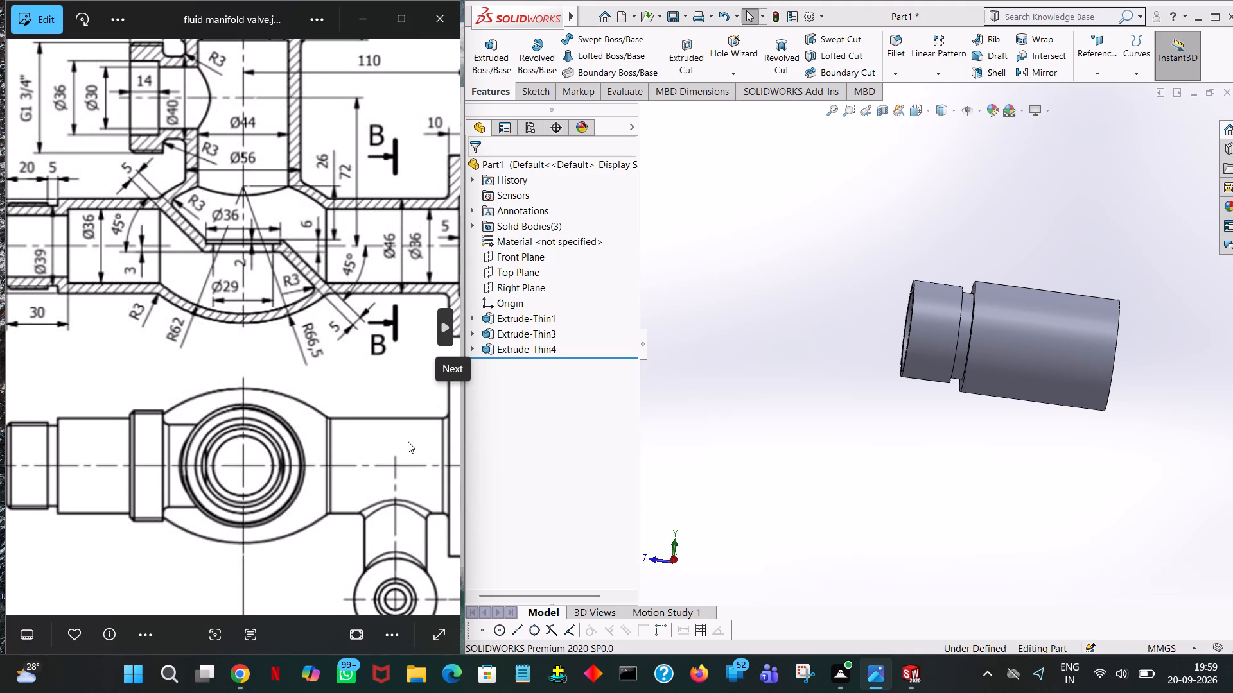
middle_drag(408, 441, 299, 439)
middle_drag(298, 439, 446, 404)
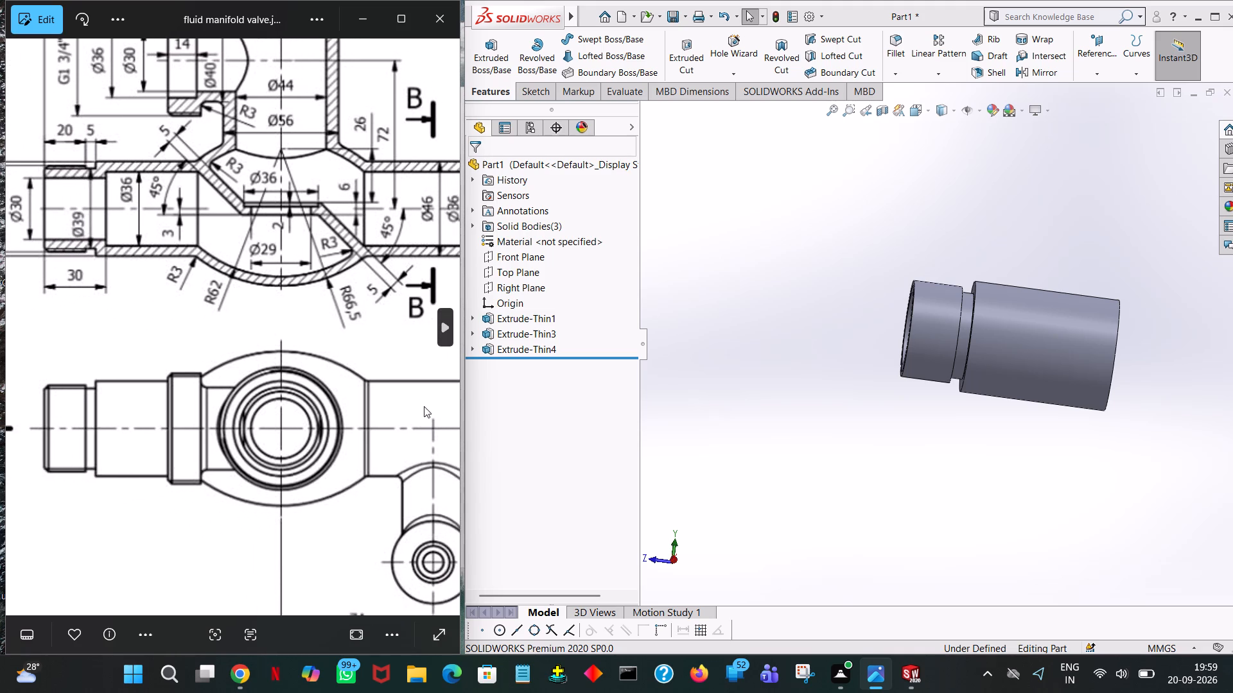
middle_drag(396, 411, 316, 441)
middle_drag(313, 436, 44, 258)
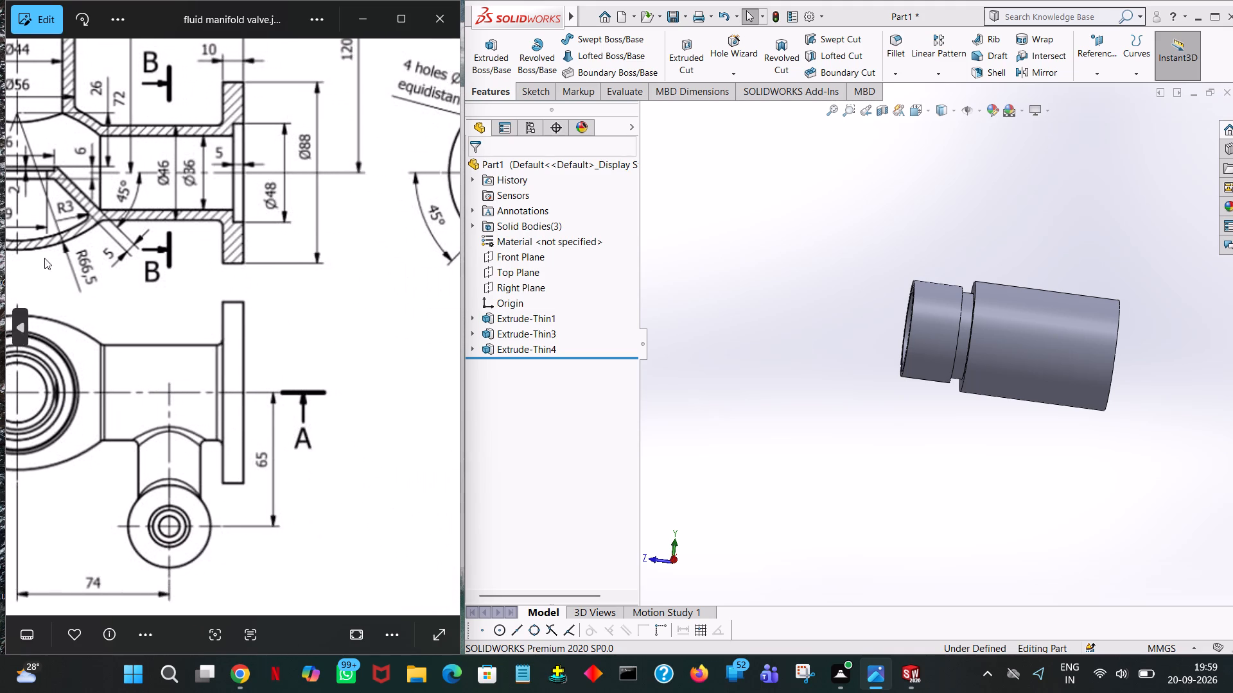
middle_drag(44, 258, 8, 74)
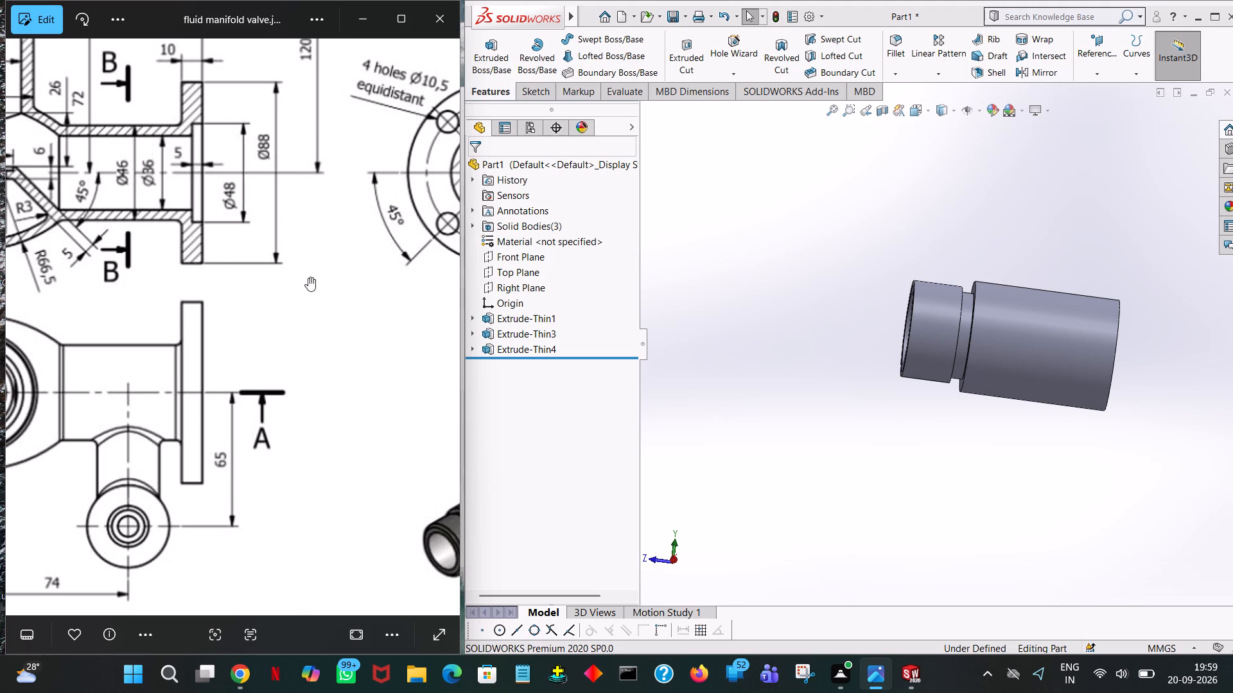
Review the whole drawing sheet, comparing section A-A, the plan view, section B-B and the isometric view.
ctrl+scroll(408, 246, down, 6)
ctrl+scroll(408, 245, up, 7)
click(297, 277)
ctrl+scroll(297, 277, down, 4)
ctrl+scroll(297, 277, up, 3)
ctrl+scroll(297, 277, down, 2)
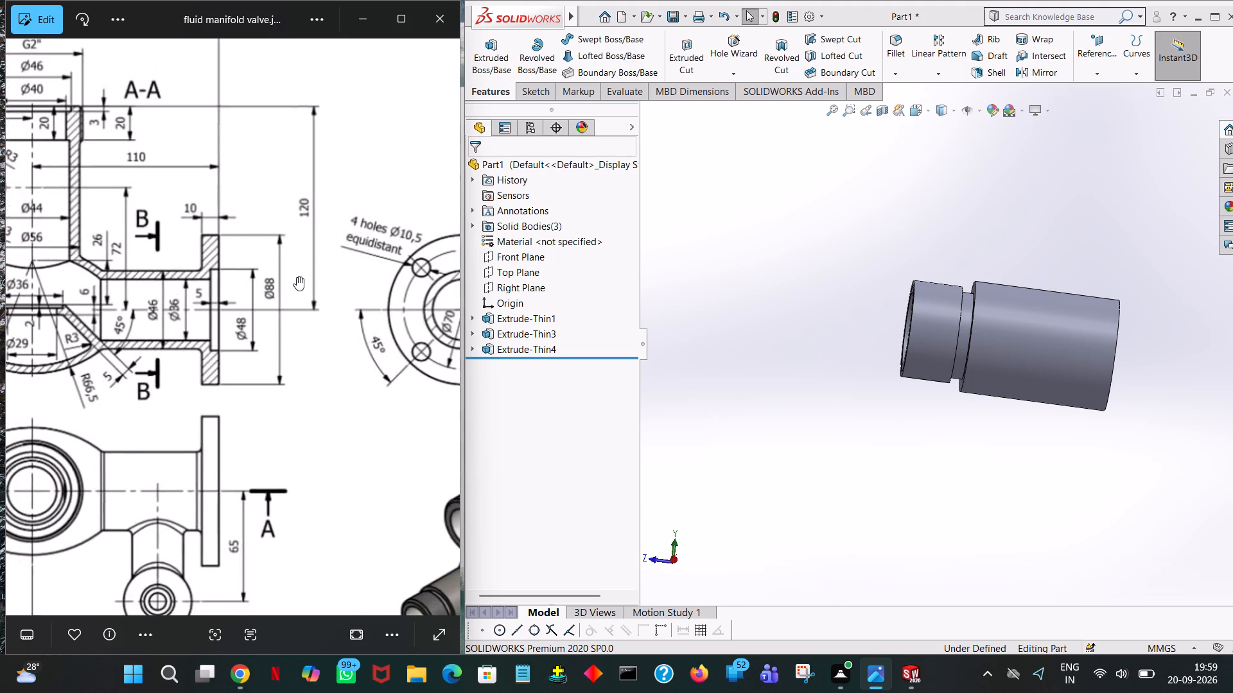
ctrl+scroll(297, 277, down, 5)
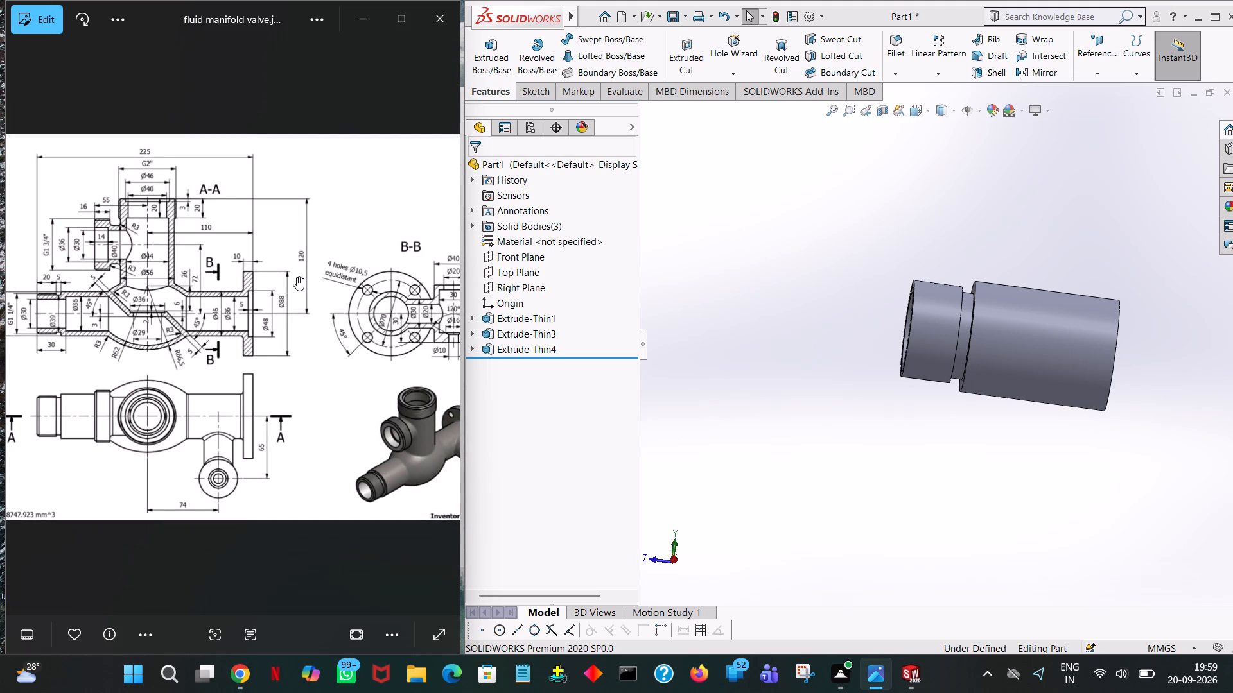
drag(380, 418, 285, 432)
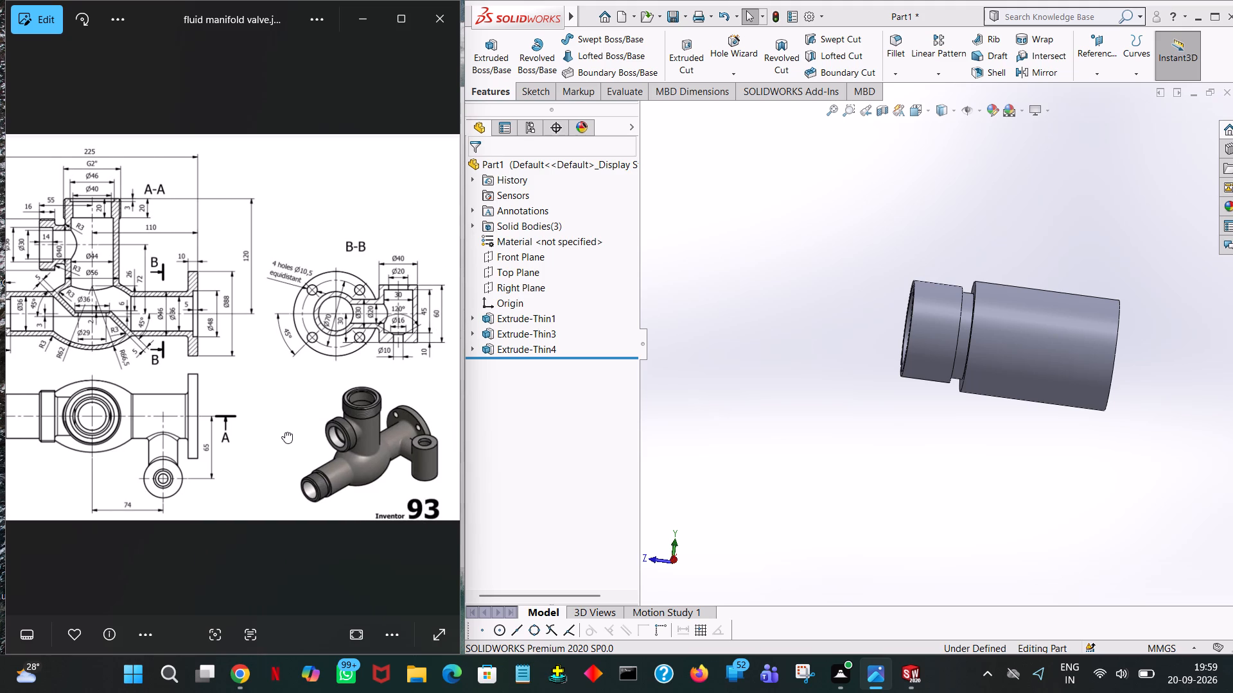
drag(285, 432, 310, 411)
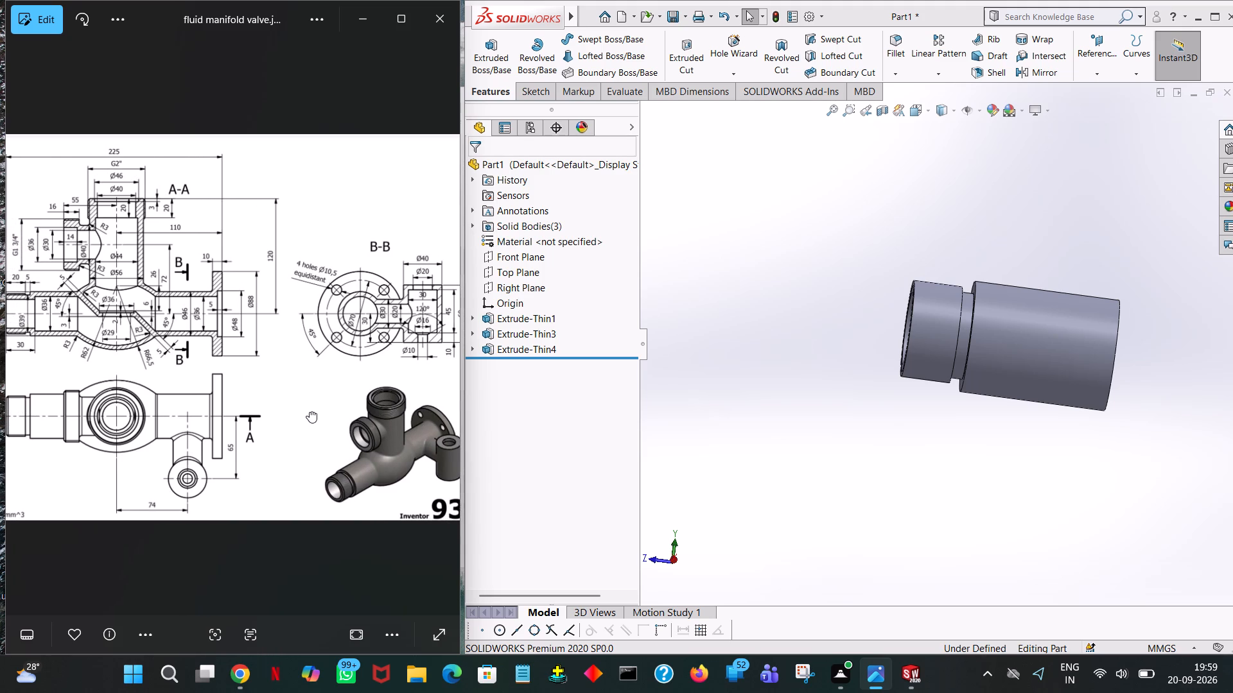
drag(310, 411, 308, 401)
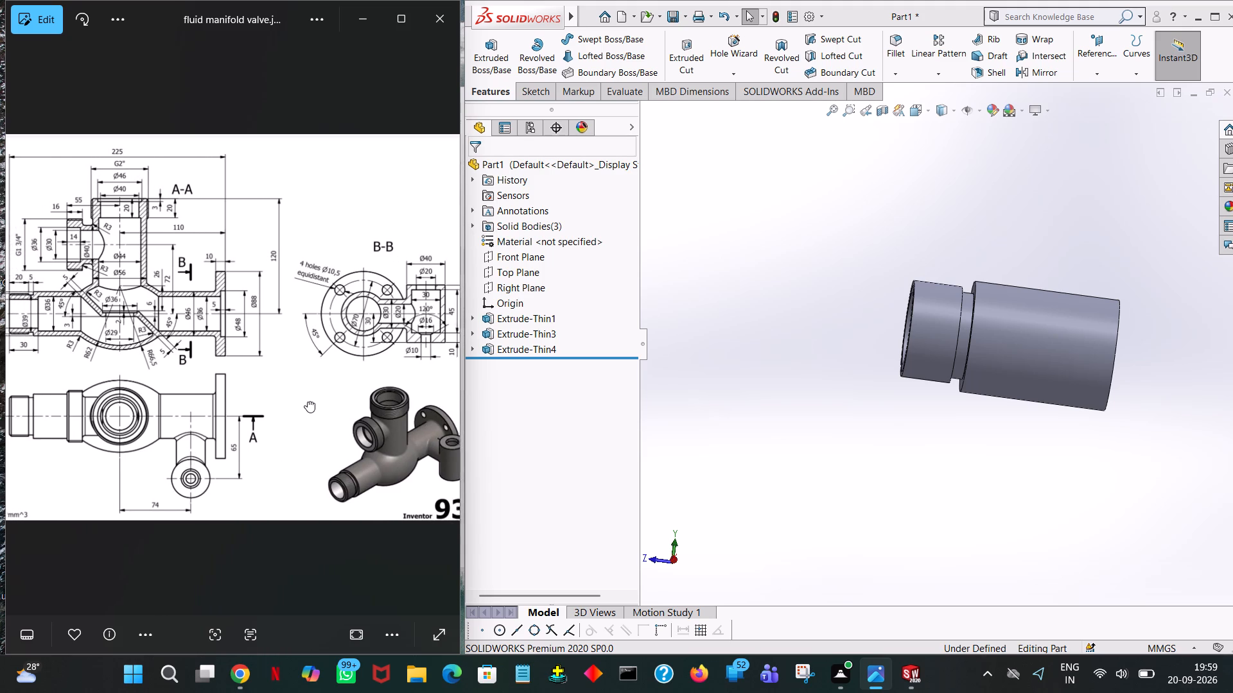
drag(308, 401, 338, 397)
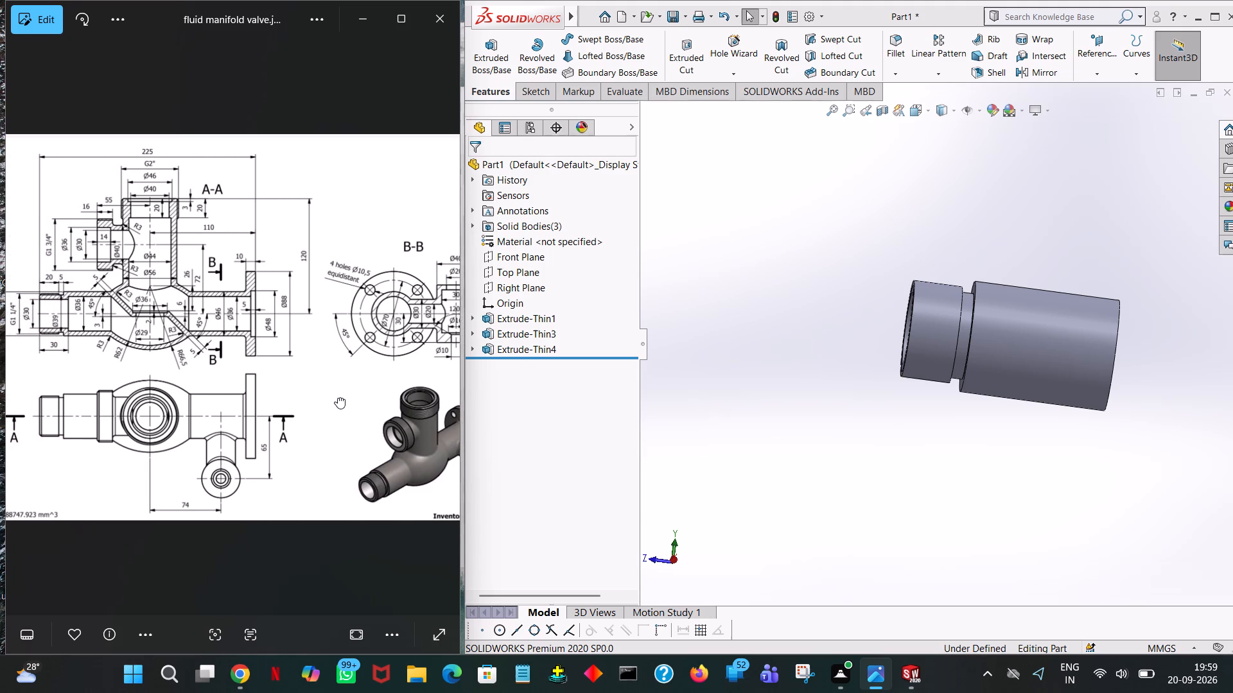
drag(338, 397, 403, 397)
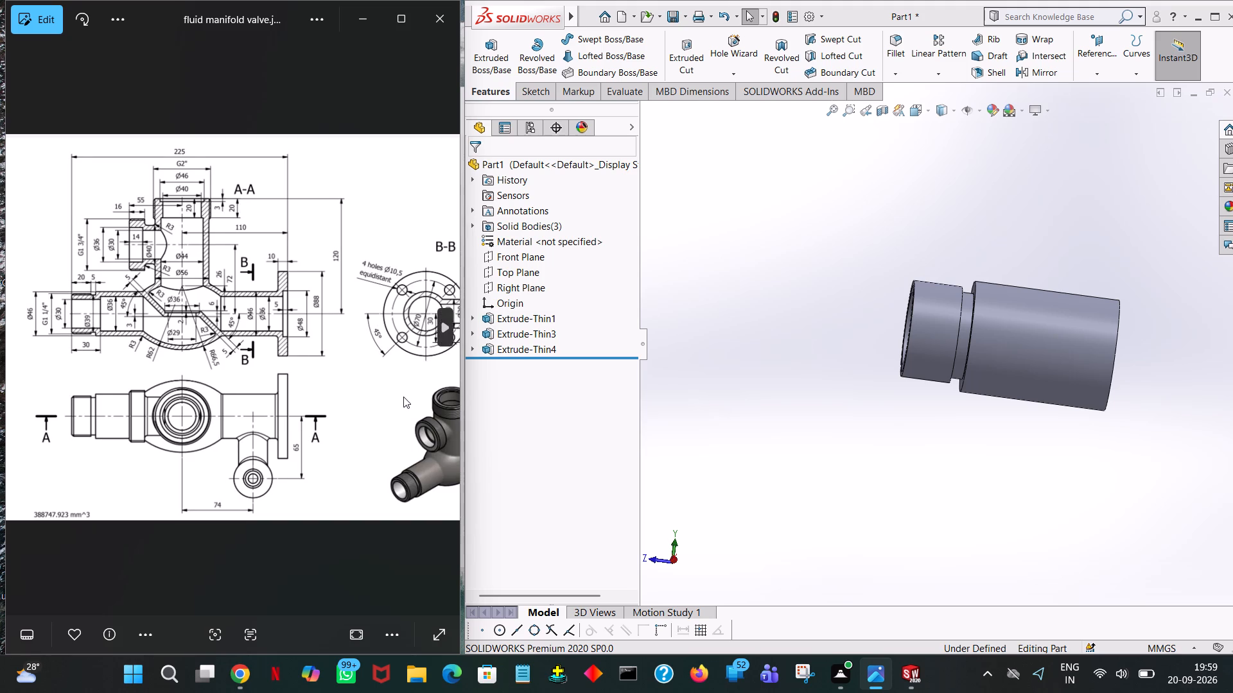
Compare section A-A and the plan view with section B-B and the isometric view to understand the central body.
drag(403, 397, 207, 397)
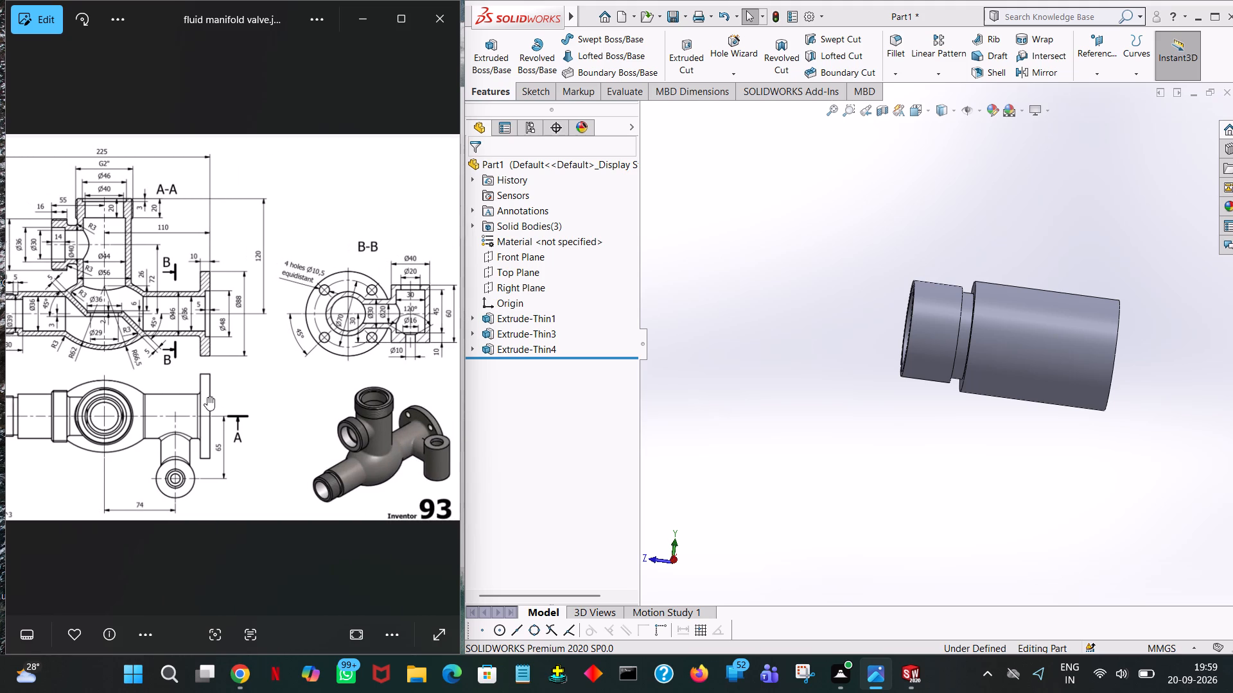
drag(207, 397, 290, 400)
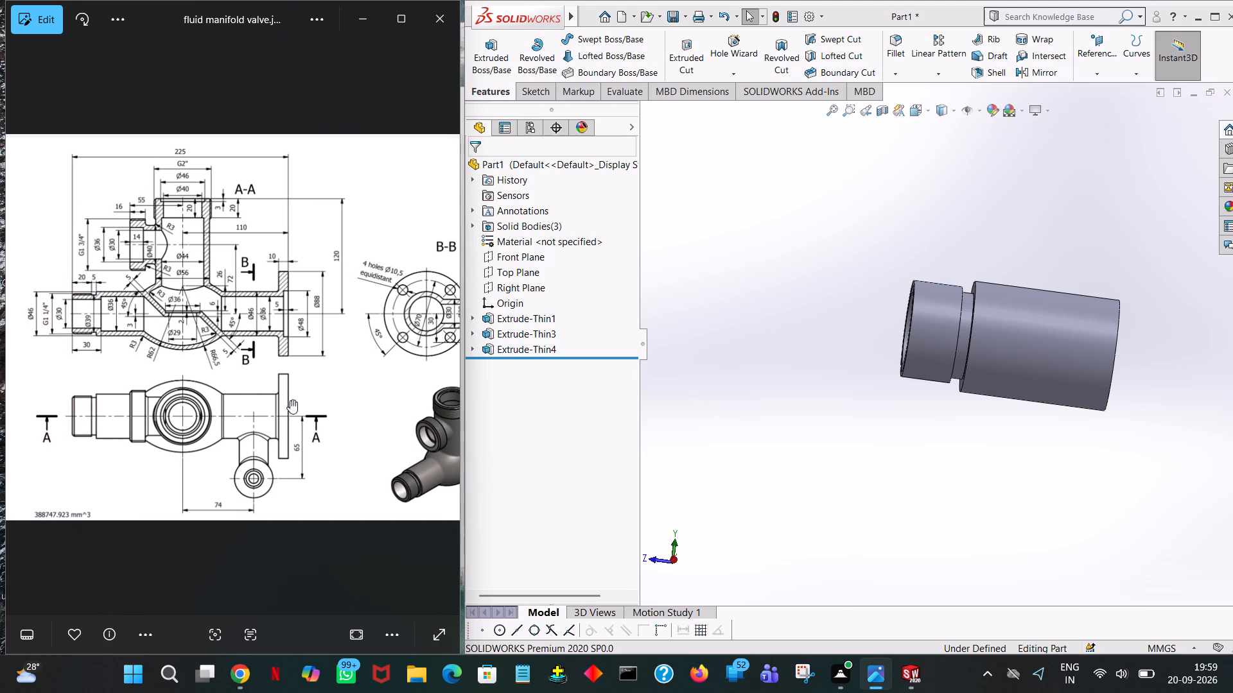
drag(290, 400, 300, 401)
drag(300, 401, 139, 405)
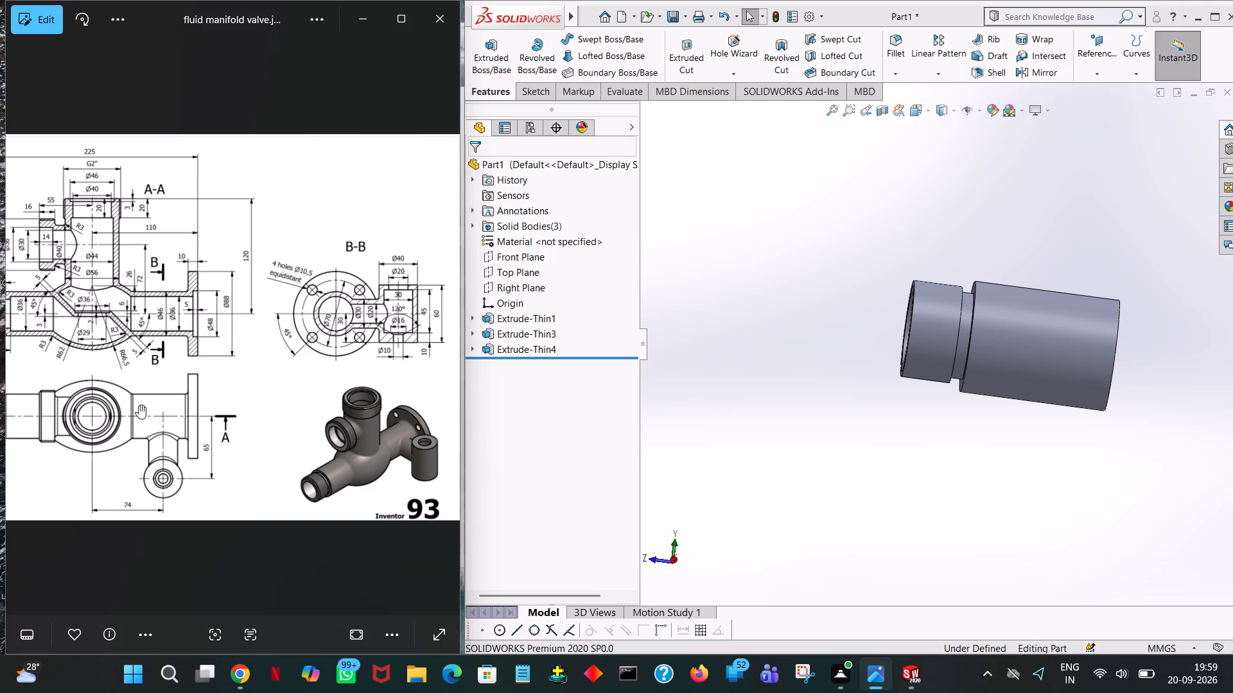
drag(139, 405, 135, 392)
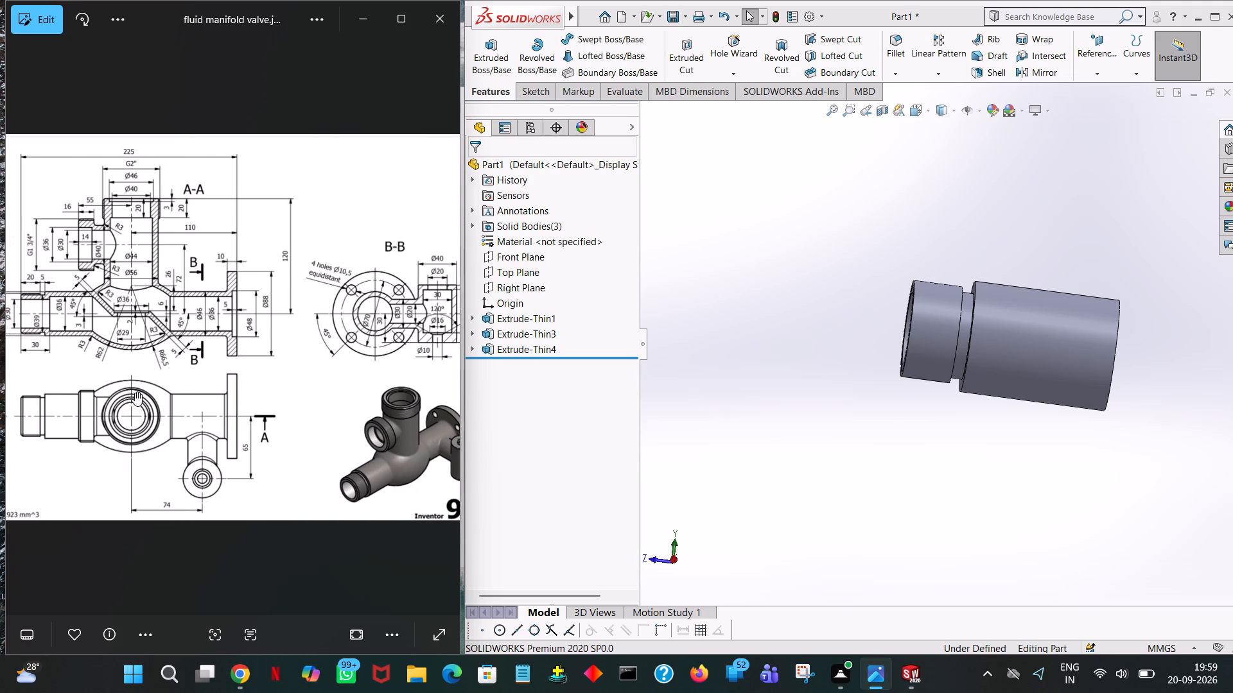
drag(135, 392, 154, 391)
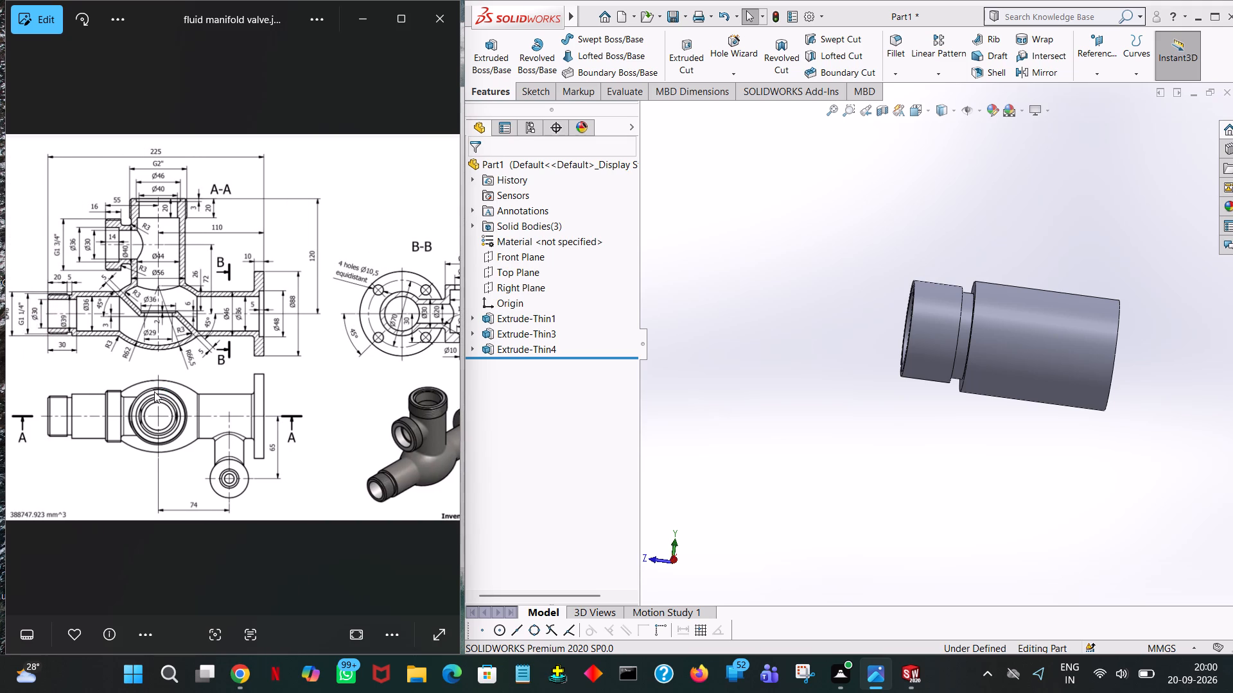
drag(154, 391, 256, 389)
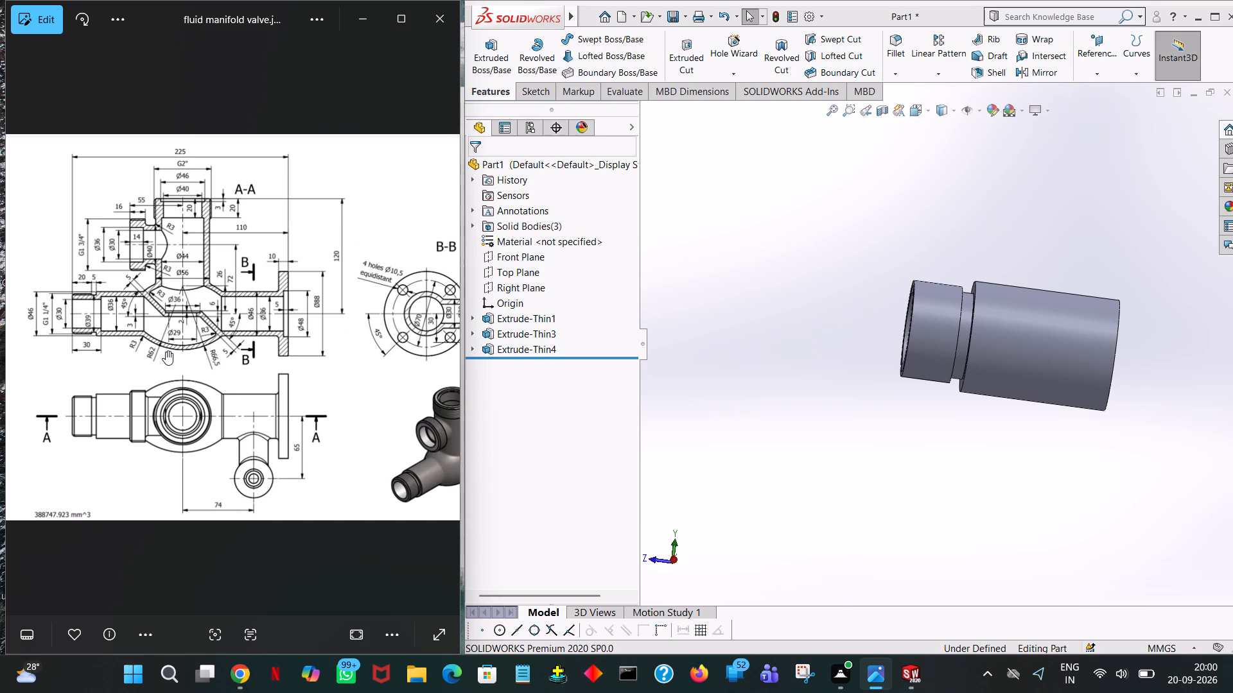
Examine the rounded central body in section A-A for its outer and inner radii and how it joins the pipes.
scroll(166, 351, down, 1)
scroll(166, 351, up, 1)
scroll(166, 351, down, 1)
ctrl+scroll(166, 351, up, 6)
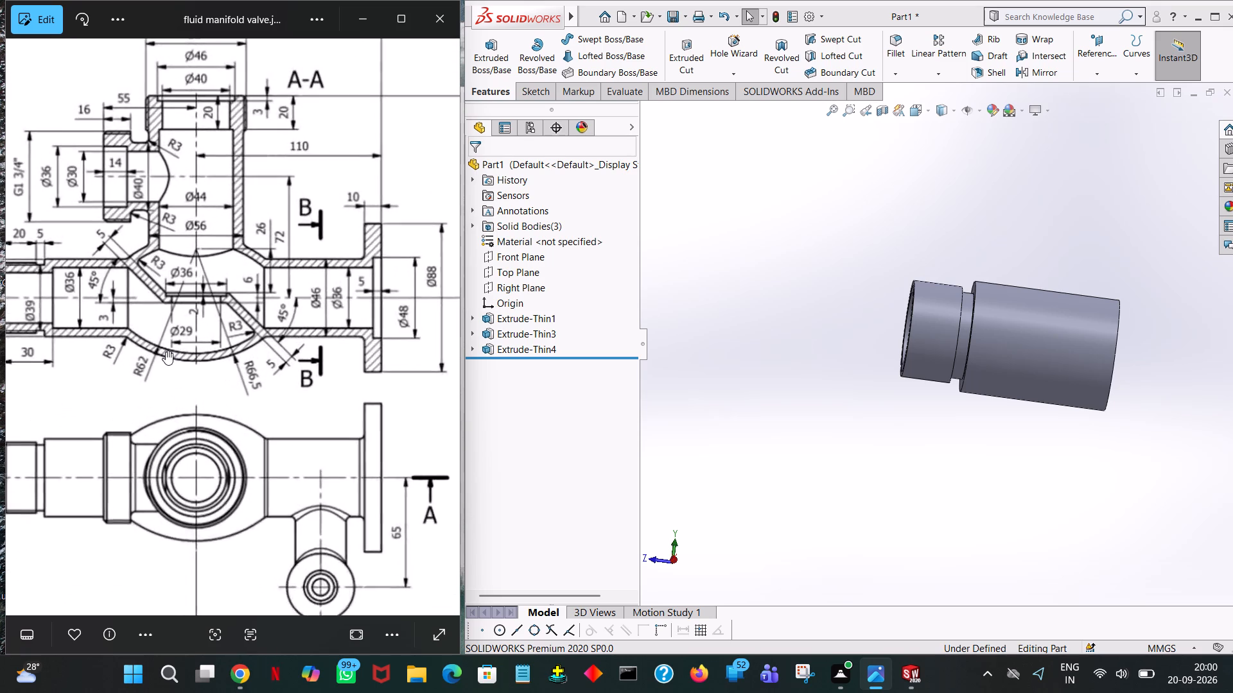
ctrl+scroll(166, 351, up, 4)
ctrl+scroll(166, 351, down, 4)
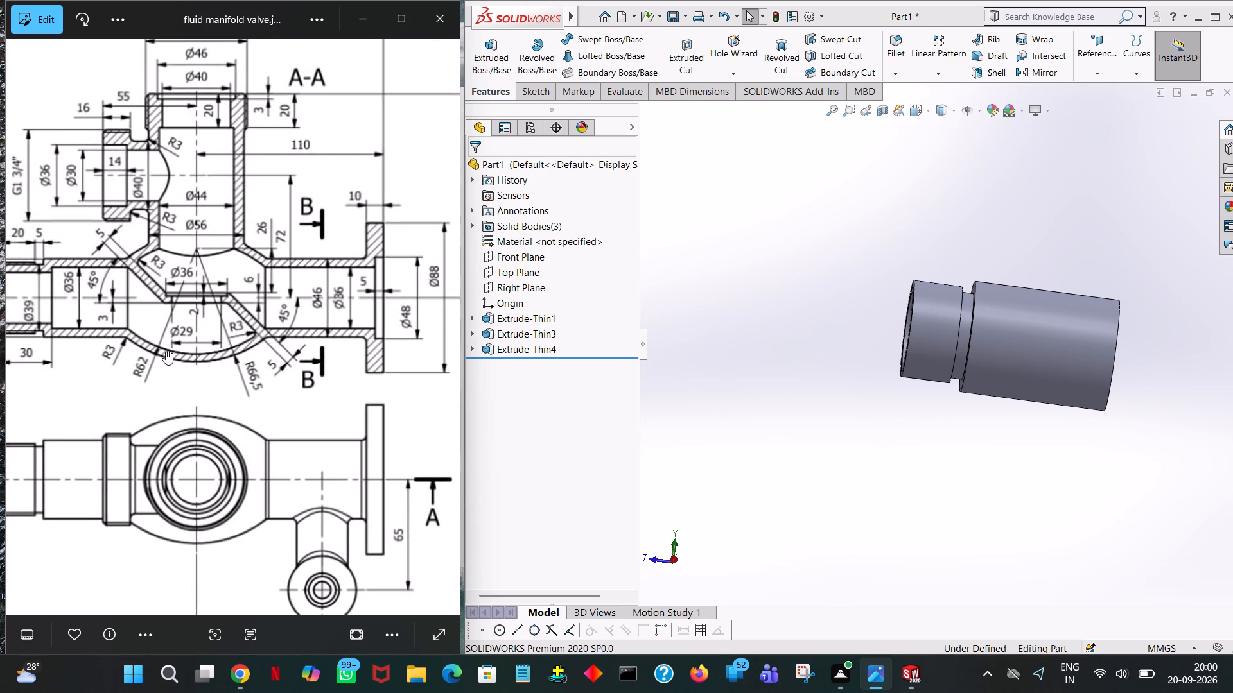
ctrl+scroll(166, 351, up, 3)
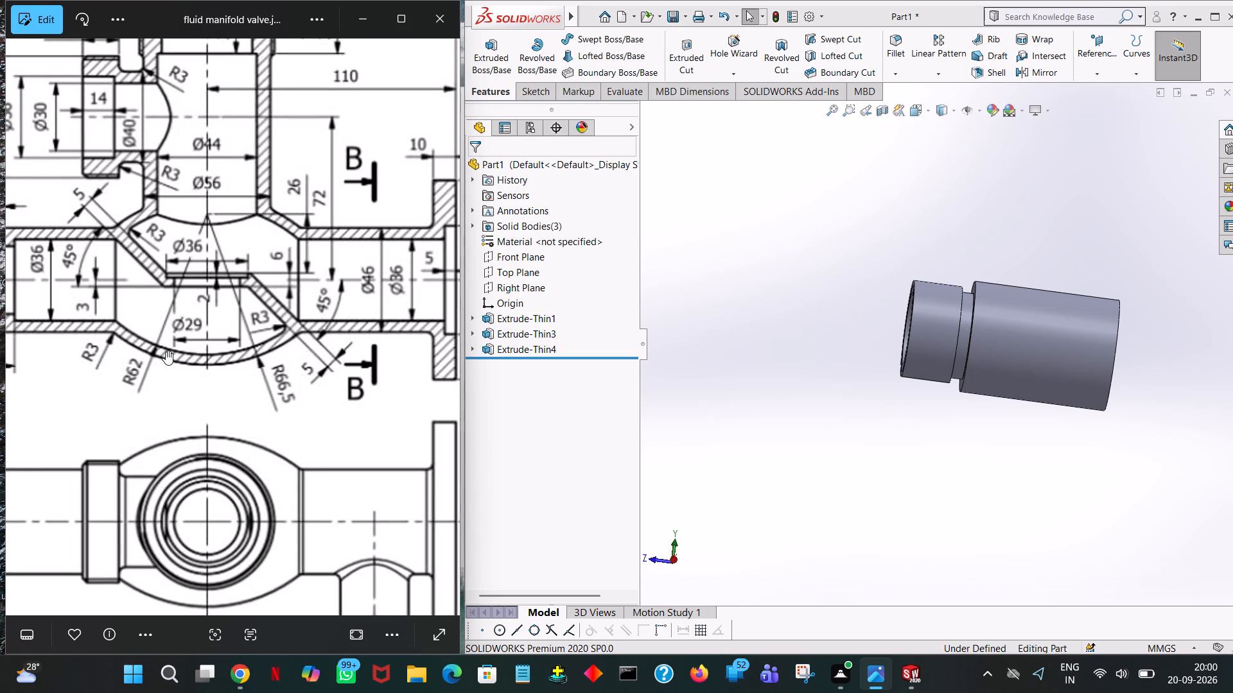
ctrl+scroll(166, 351, down, 2)
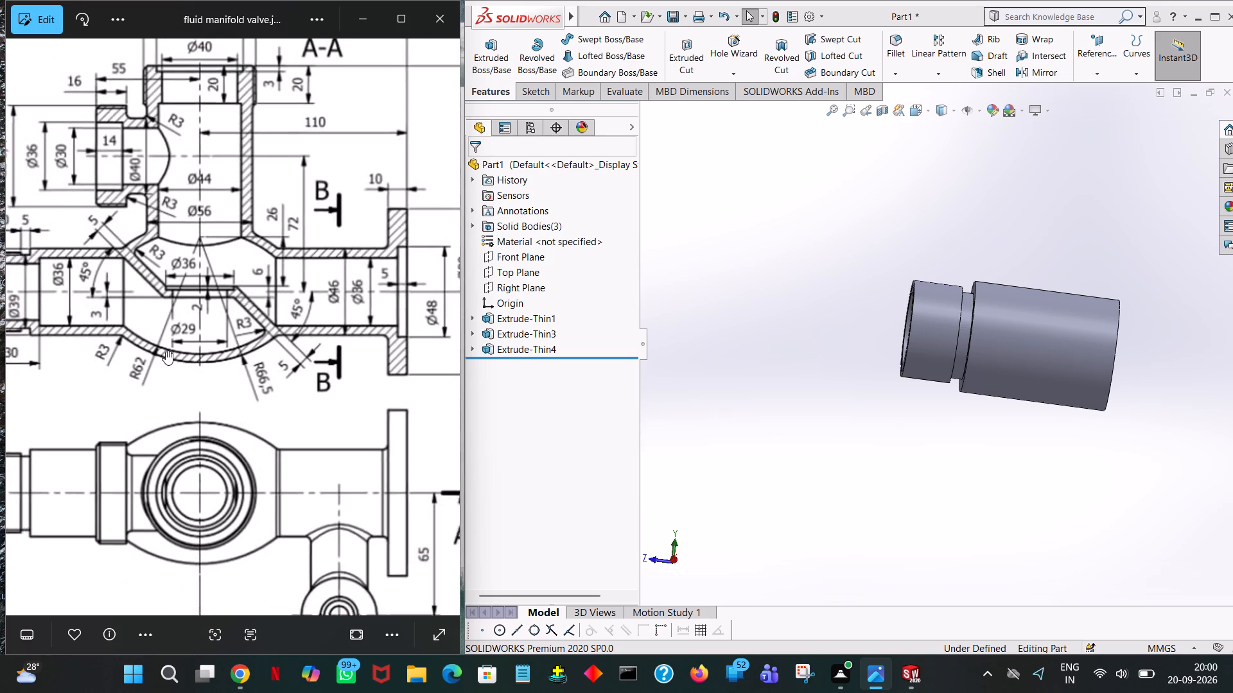
ctrl+scroll(166, 351, down, 3)
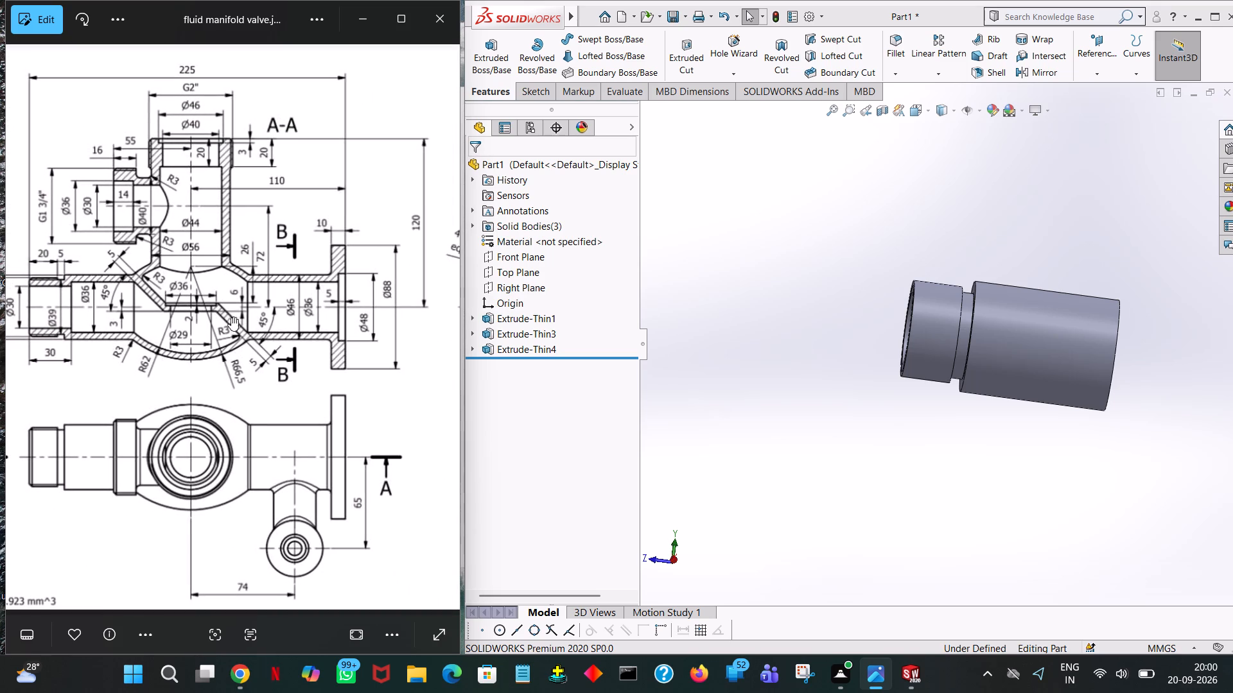
Sketch a circle of radius 62 mm on the open end face of the 60 mm pipe section, centred on the pipe axis.
click(496, 52)
middle_drag(881, 629, 821, 594)
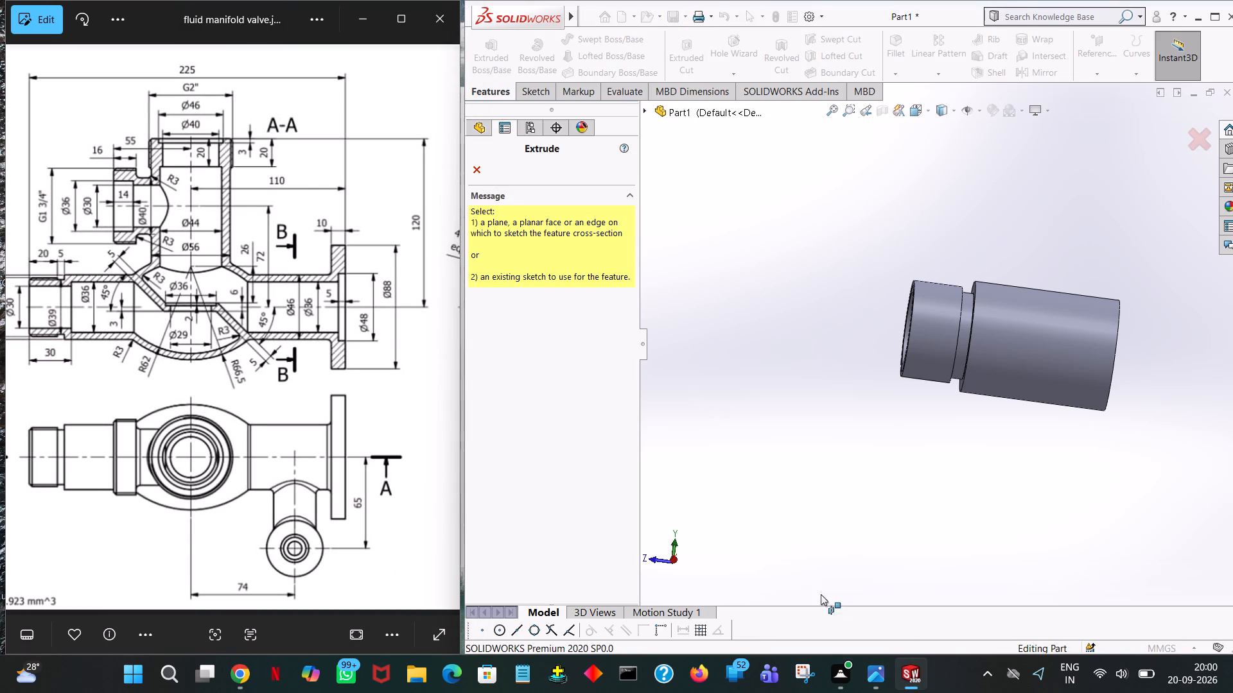
middle_drag(821, 594, 729, 533)
middle_drag(1089, 459, 1023, 434)
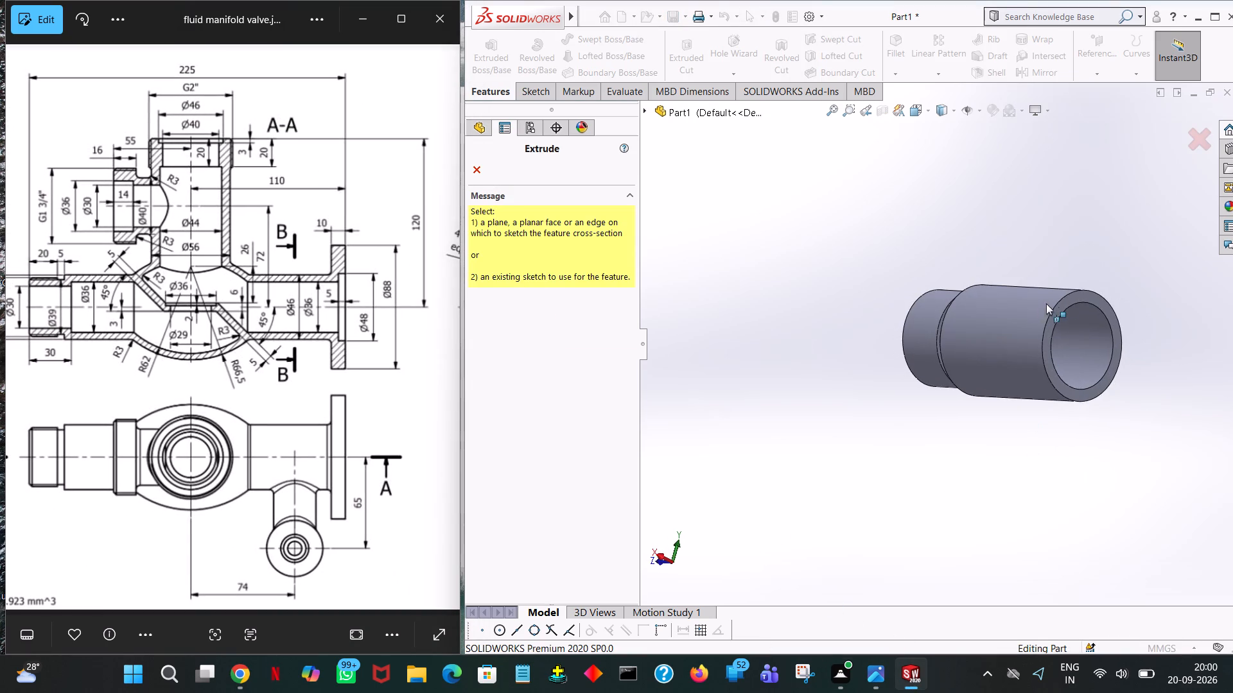
click(1089, 291)
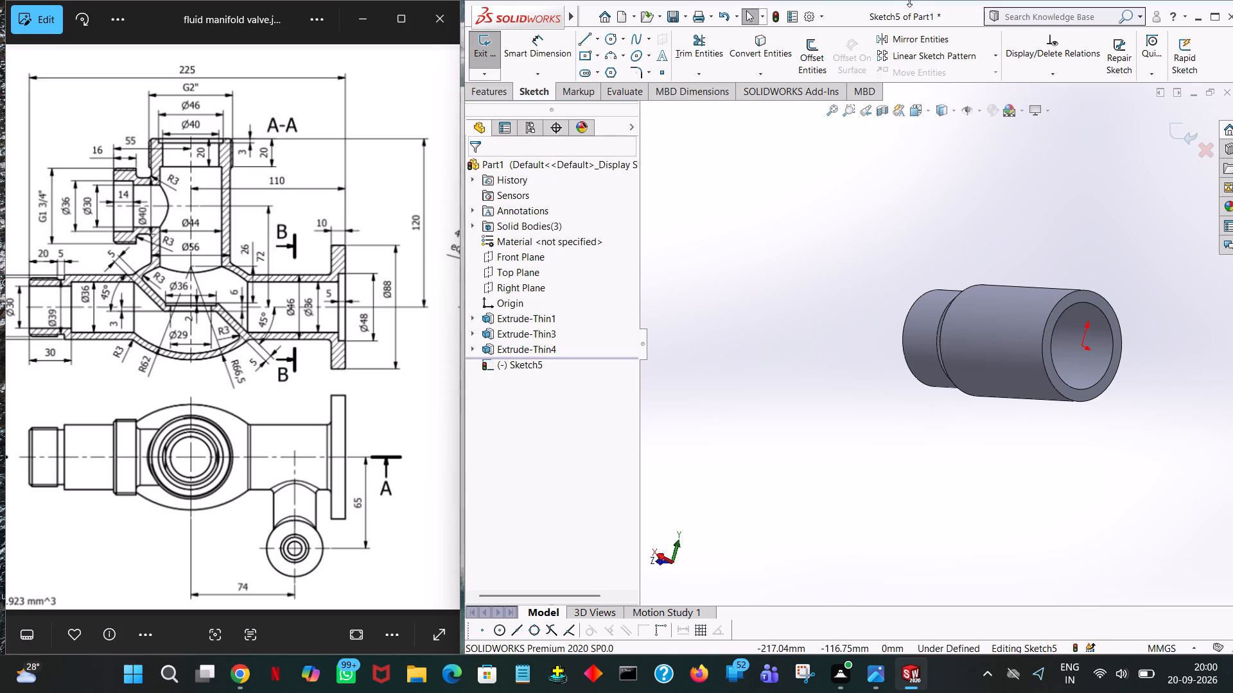
click(612, 37)
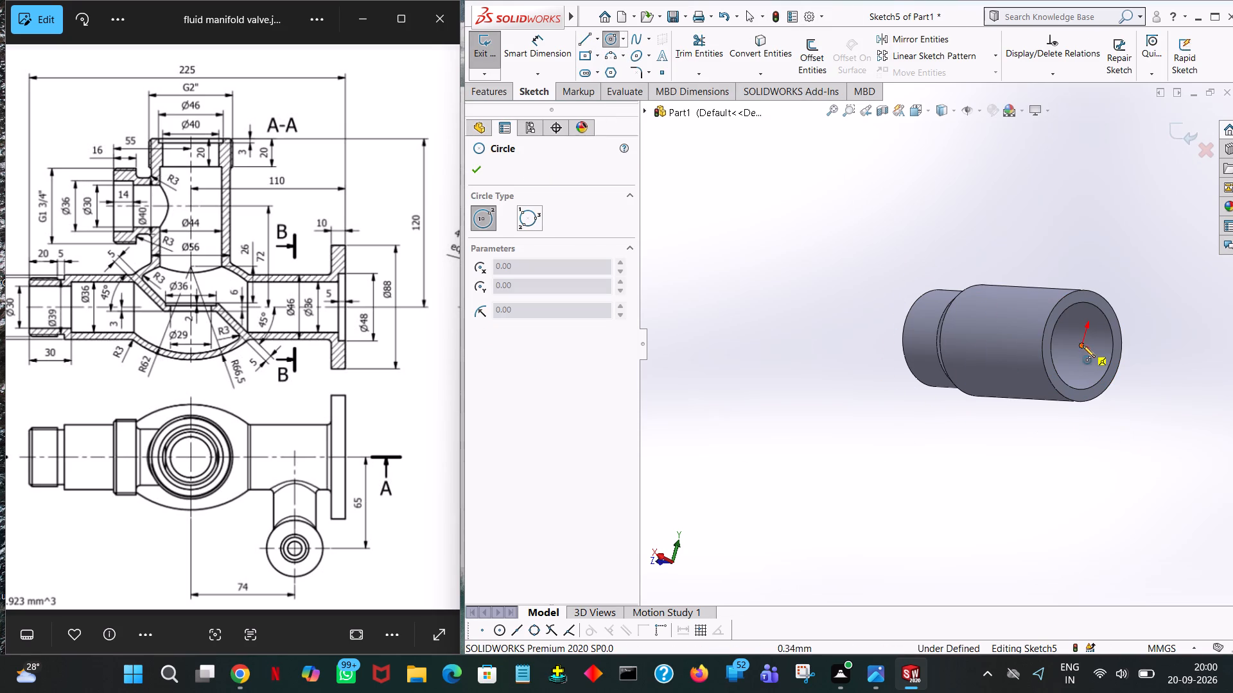
click(1081, 345)
click(1123, 257)
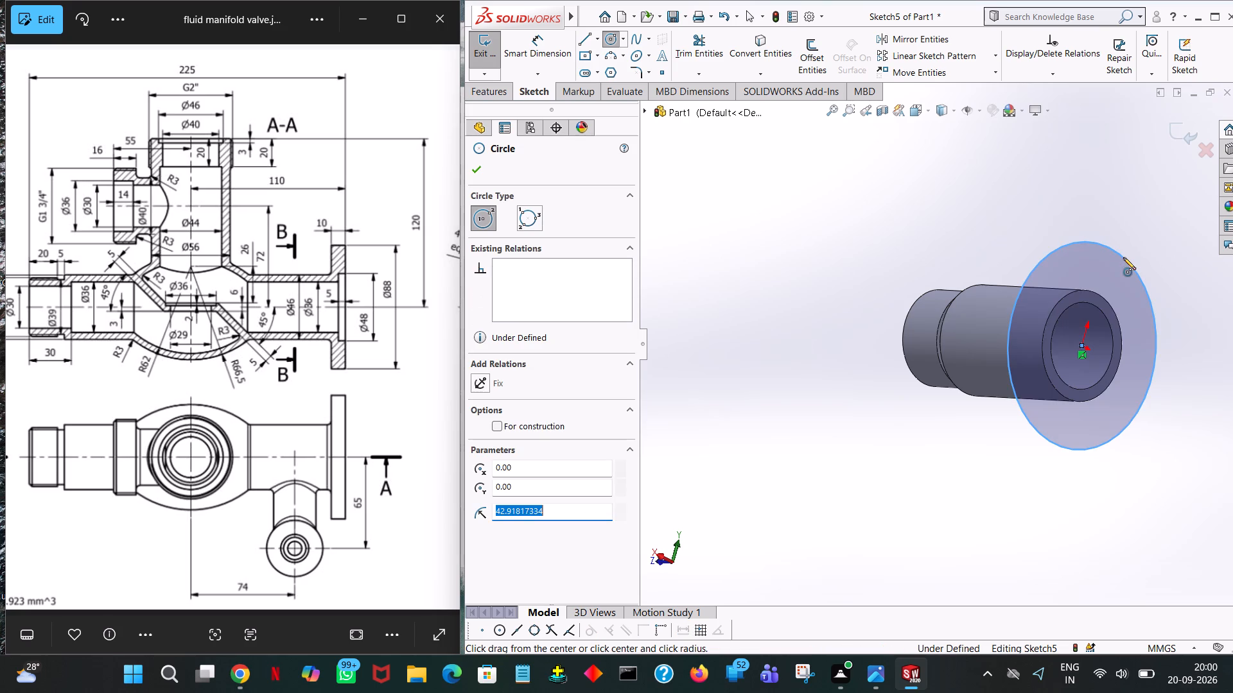
text(62)
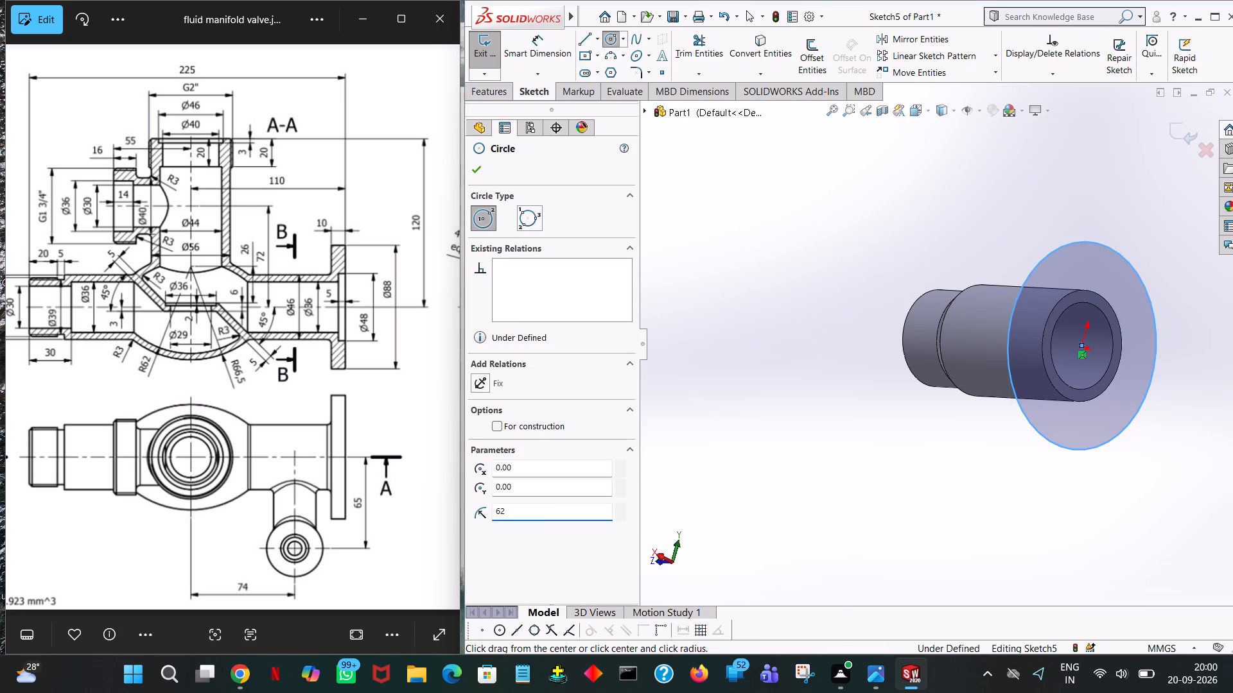
key(Return)
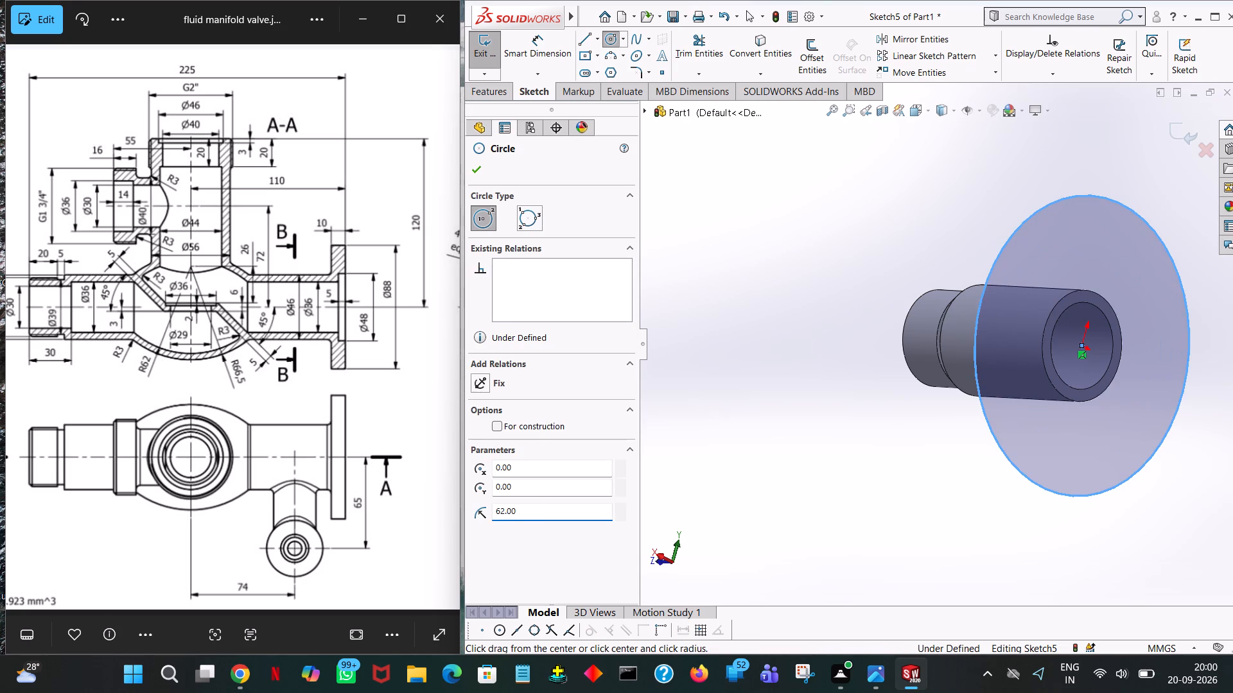
middle_drag(1099, 377, 1124, 380)
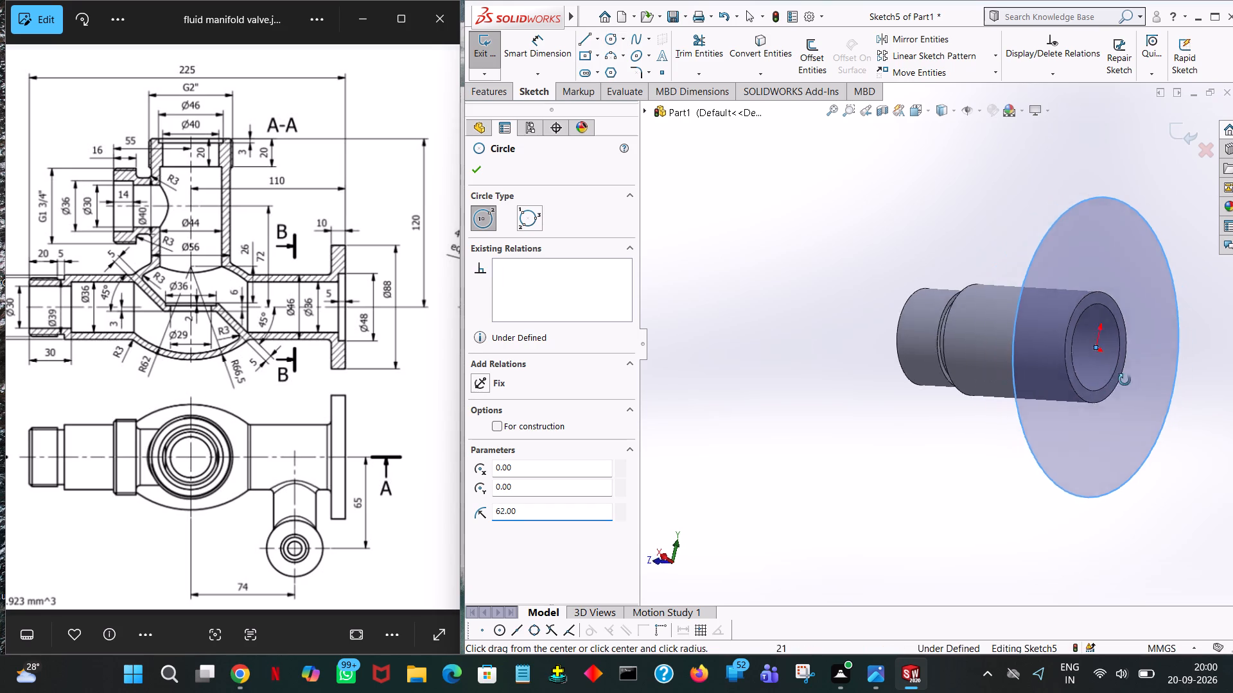
middle_drag(1124, 380, 1169, 396)
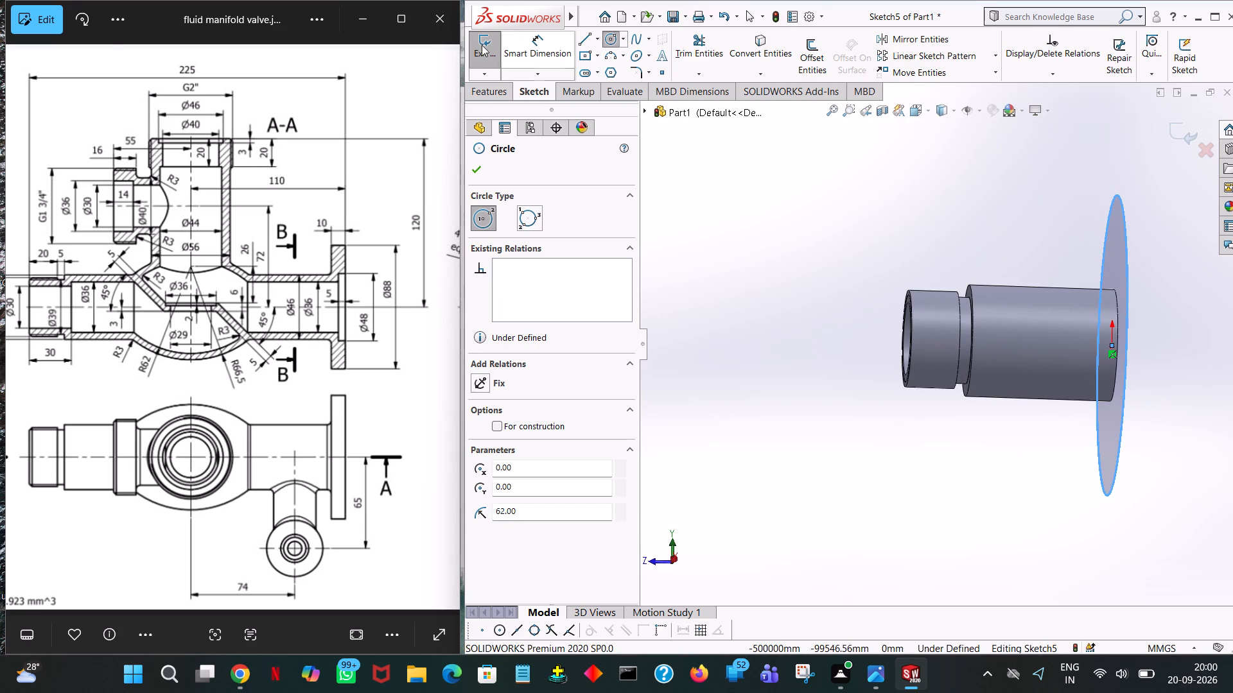
click(475, 172)
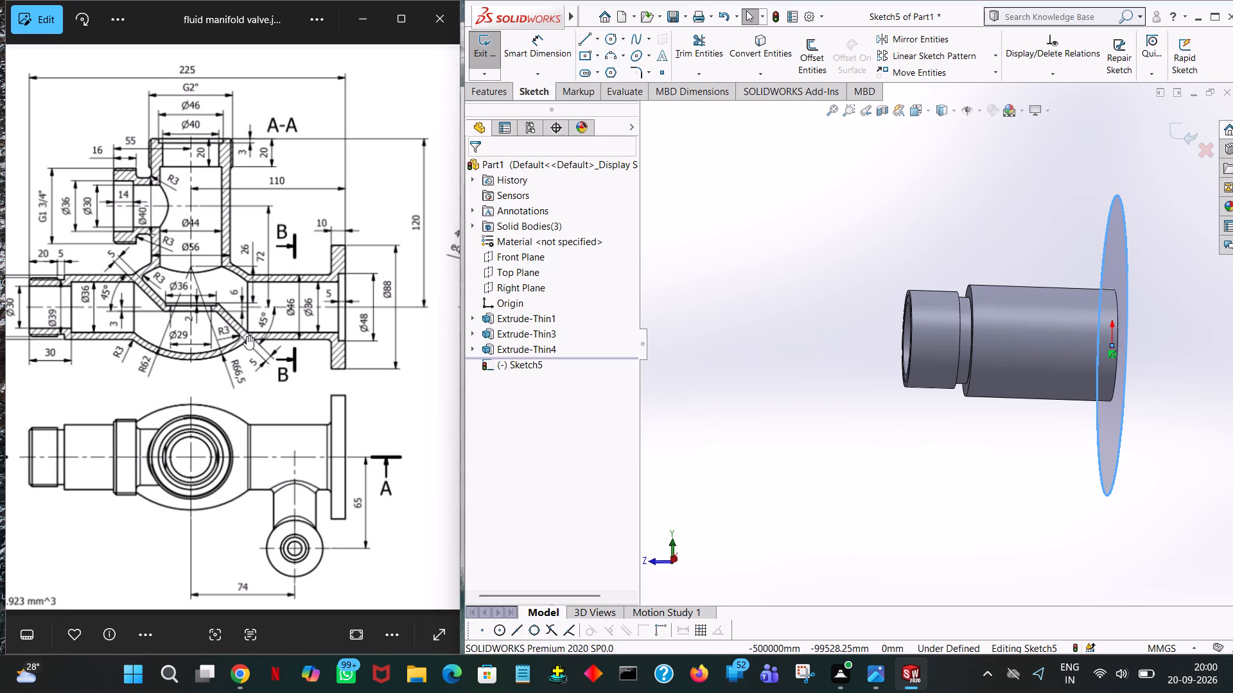
Extrude the 62 mm radius circle as a solid 62 mm away from the pipe end, merged with the existing body.
ctrl+middle_drag(248, 336, 252, 395)
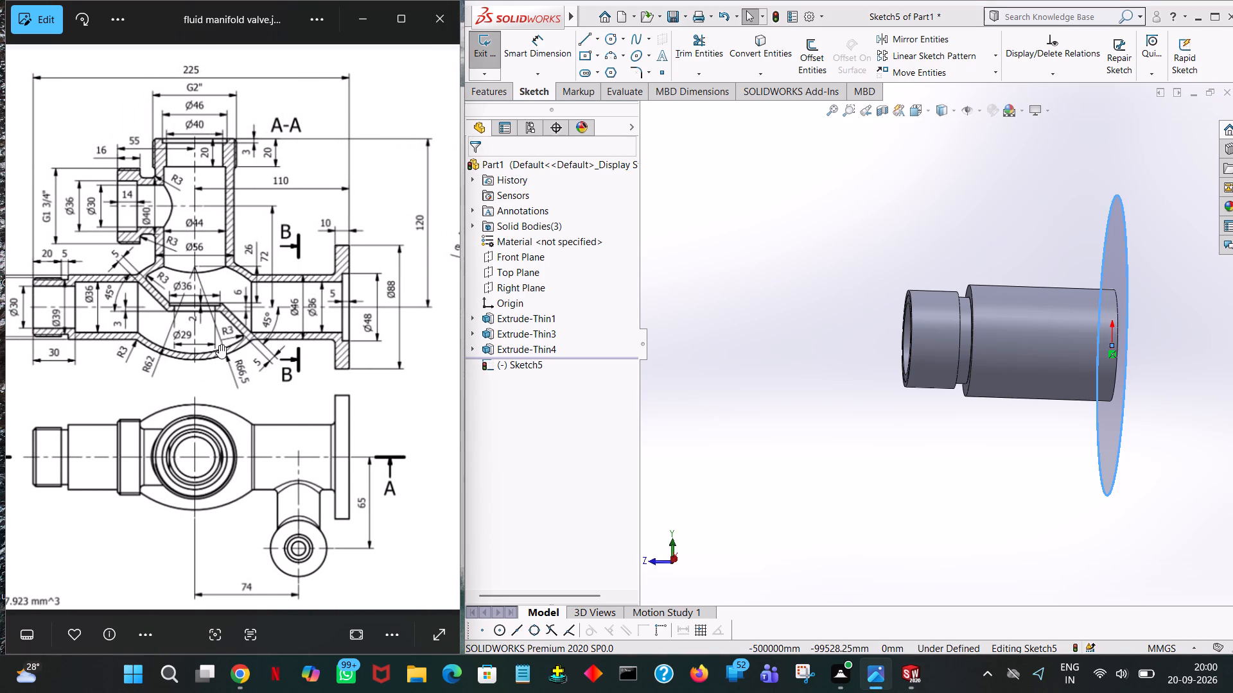
ctrl+scroll(189, 302, down, 2)
ctrl+scroll(189, 302, up, 6)
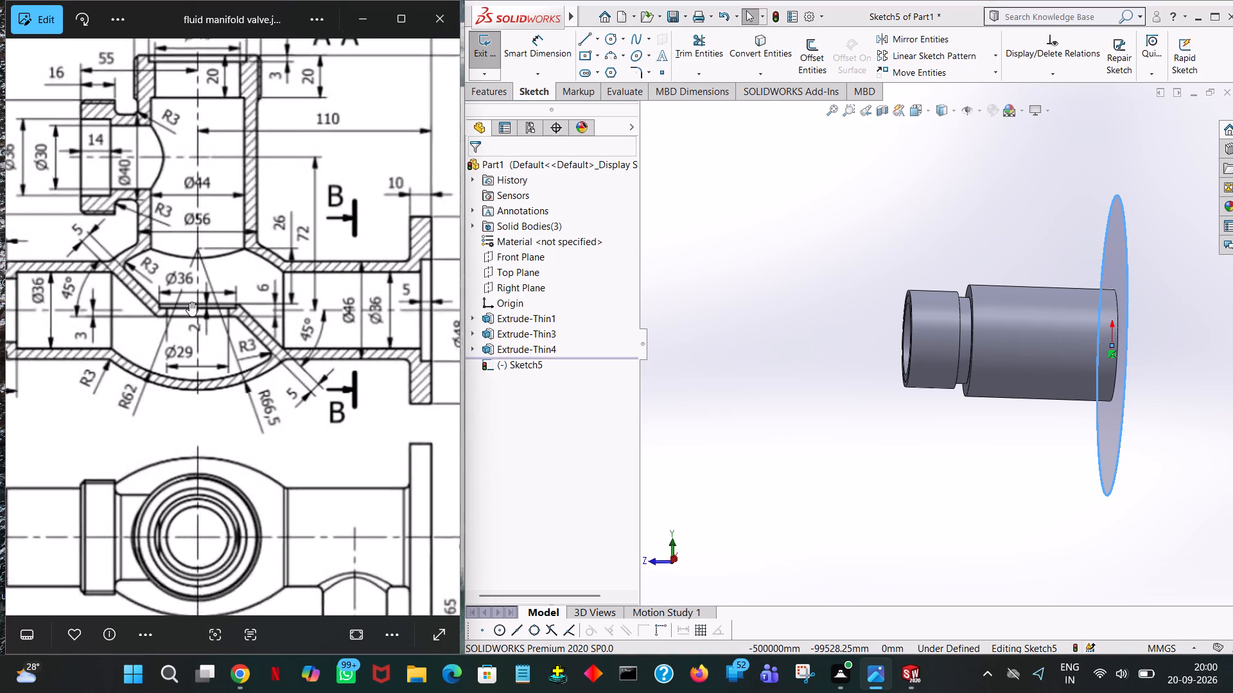
ctrl+scroll(189, 302, up, 4)
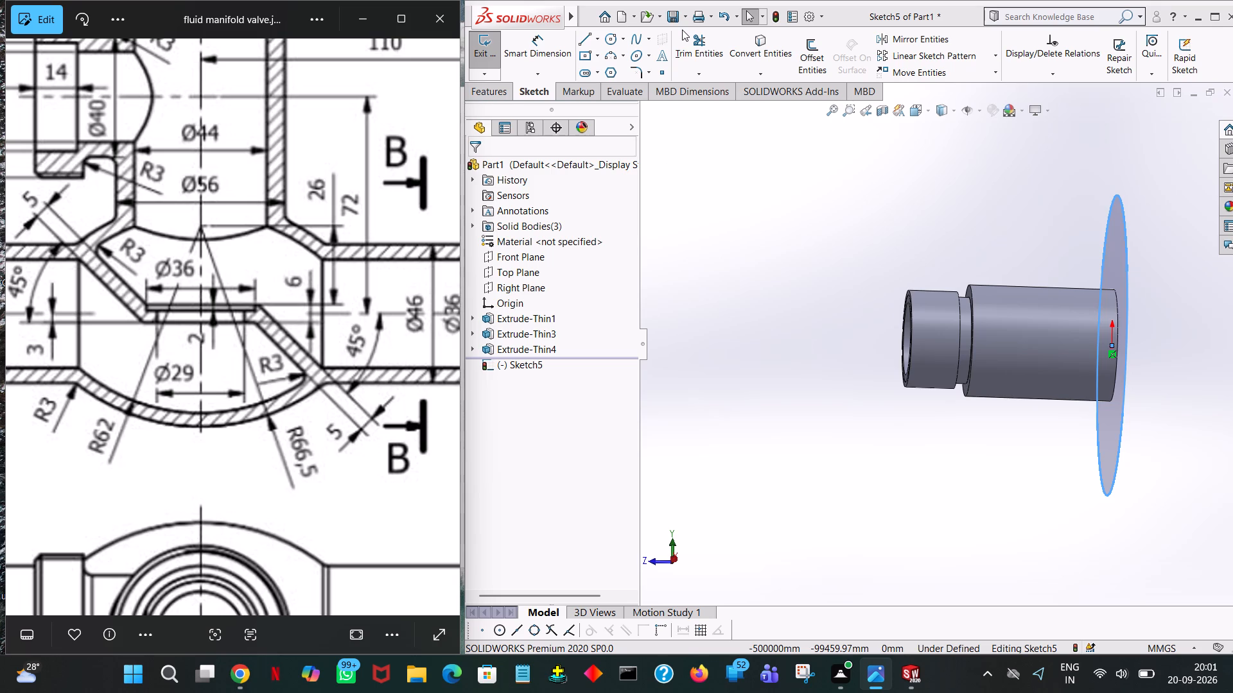
click(503, 96)
click(496, 59)
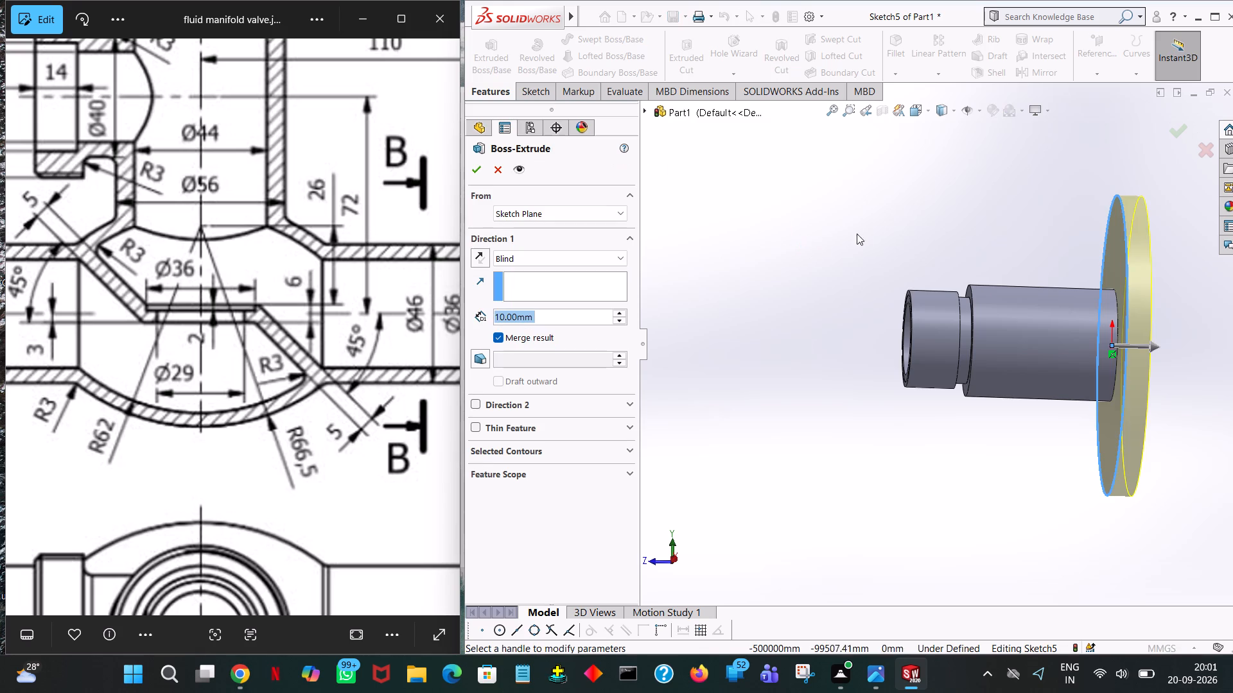
middle_drag(921, 227, 946, 226)
middle_drag(951, 226, 959, 227)
middle_drag(961, 227, 936, 222)
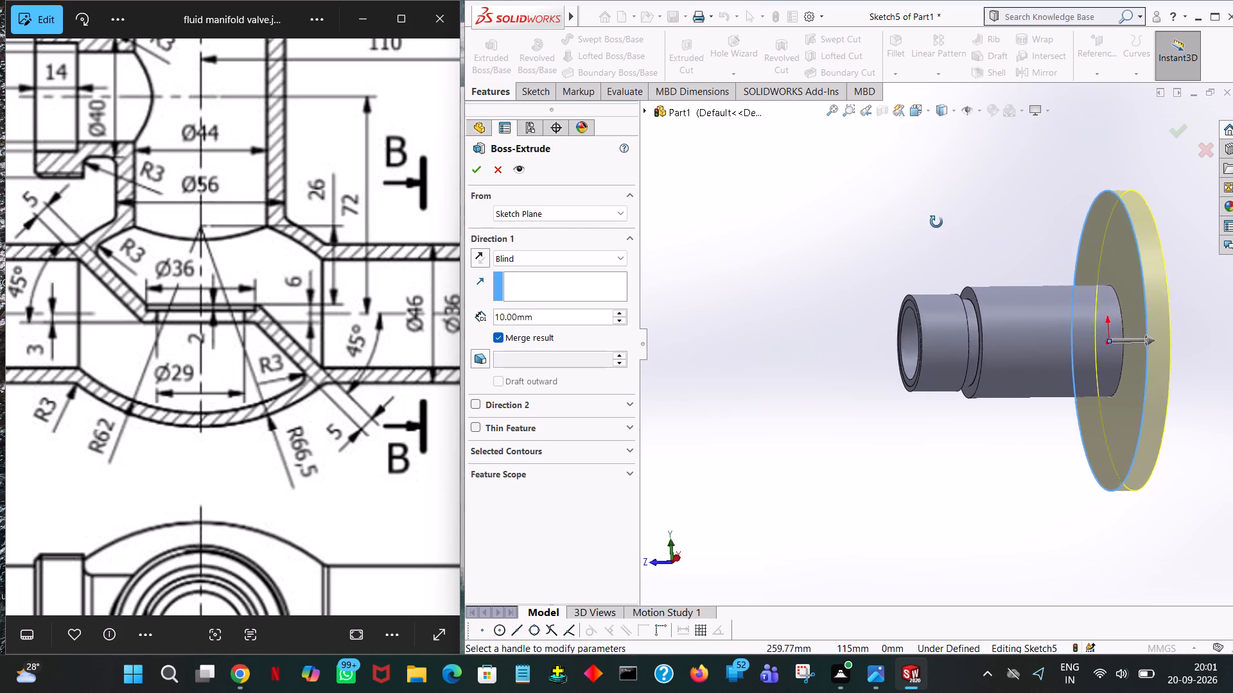
middle_drag(936, 222, 930, 221)
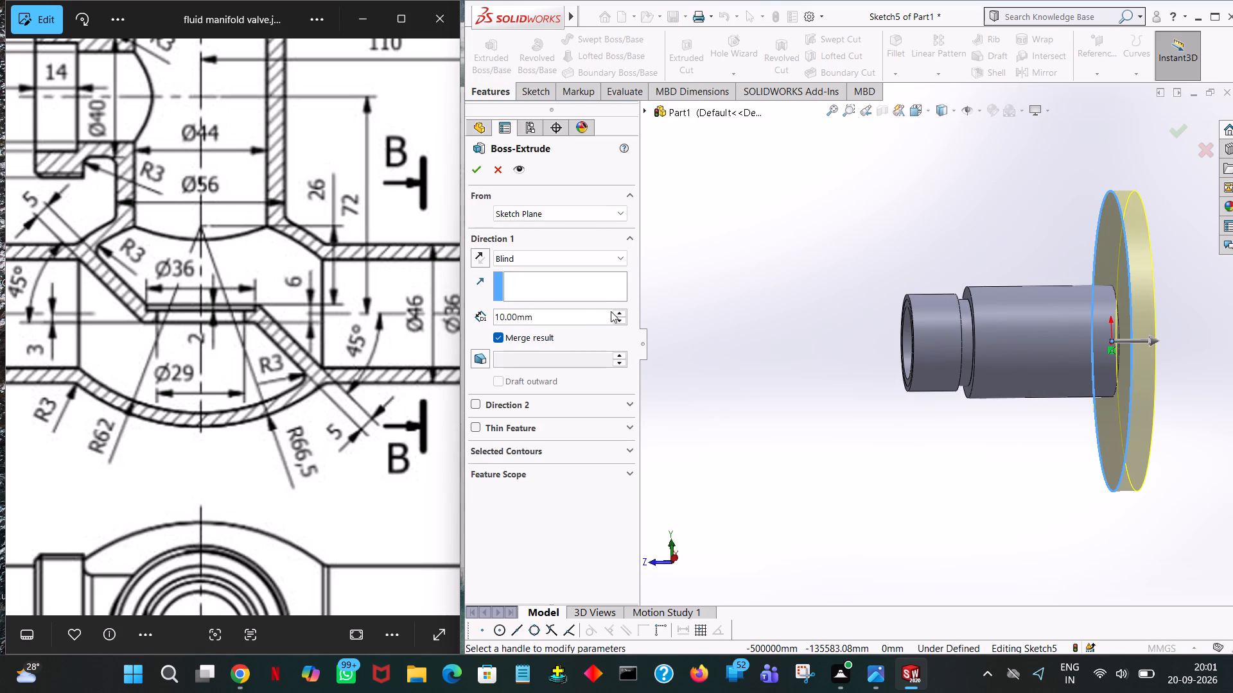
triple_click(620, 311)
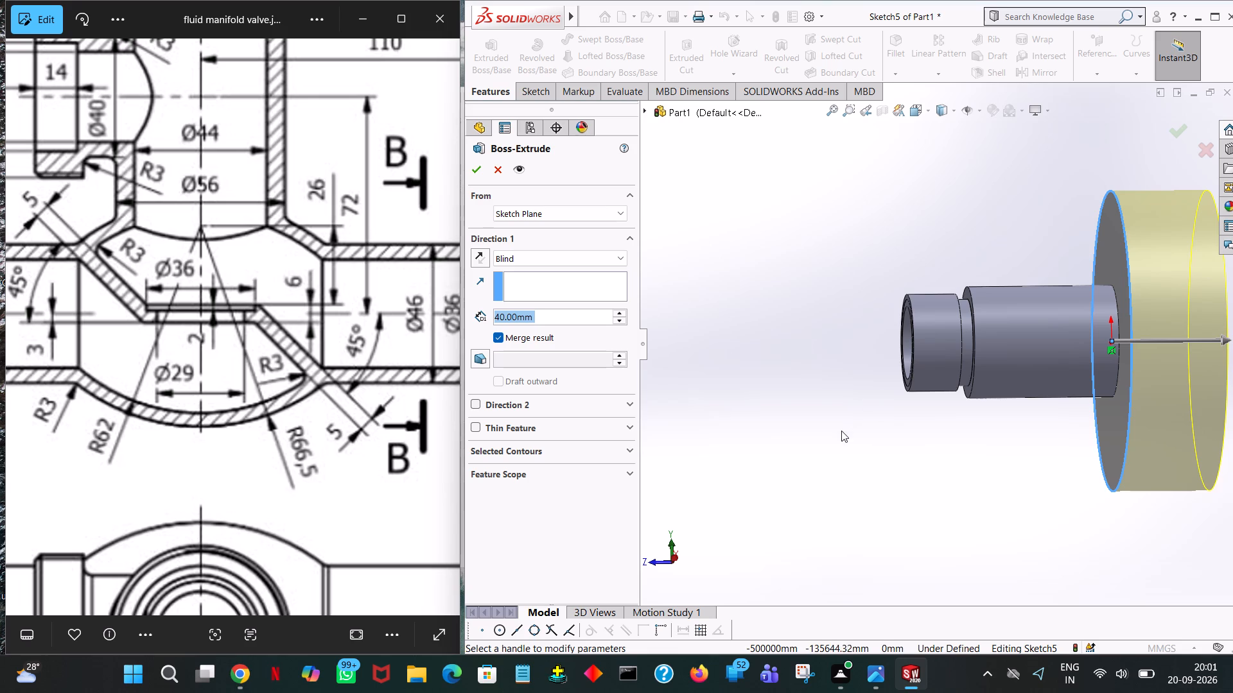
ctrl+middle_drag(841, 432, 774, 437)
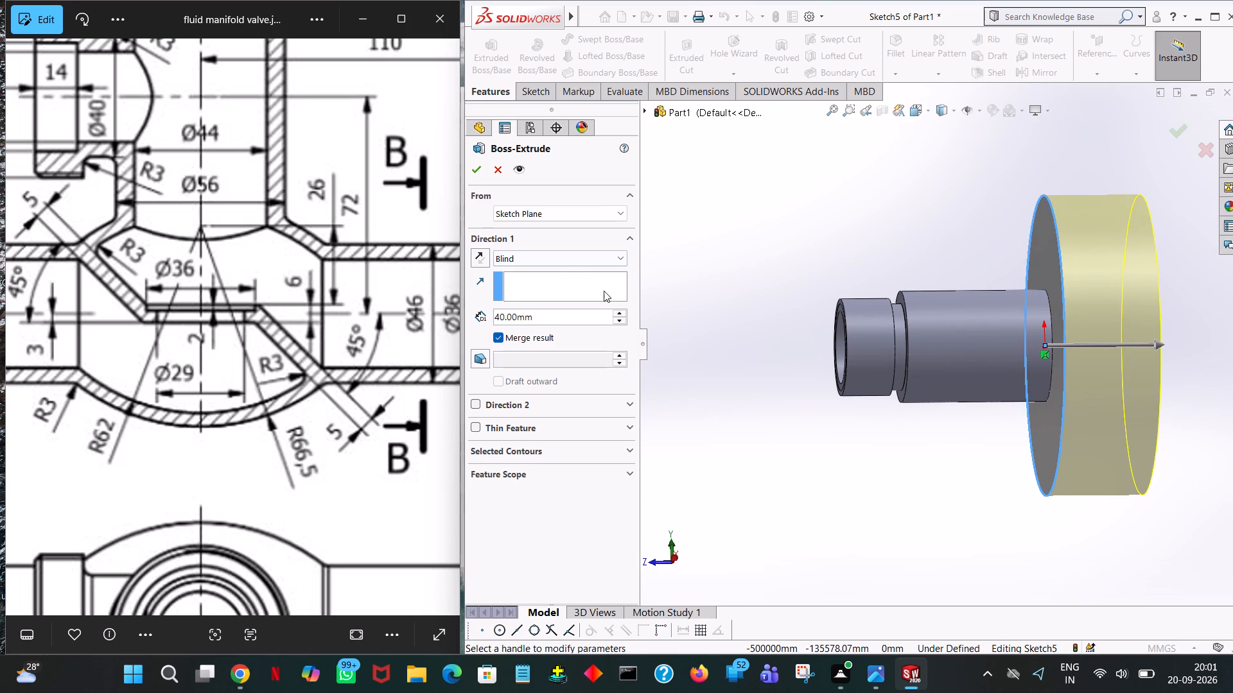
click(619, 312)
click(619, 312)
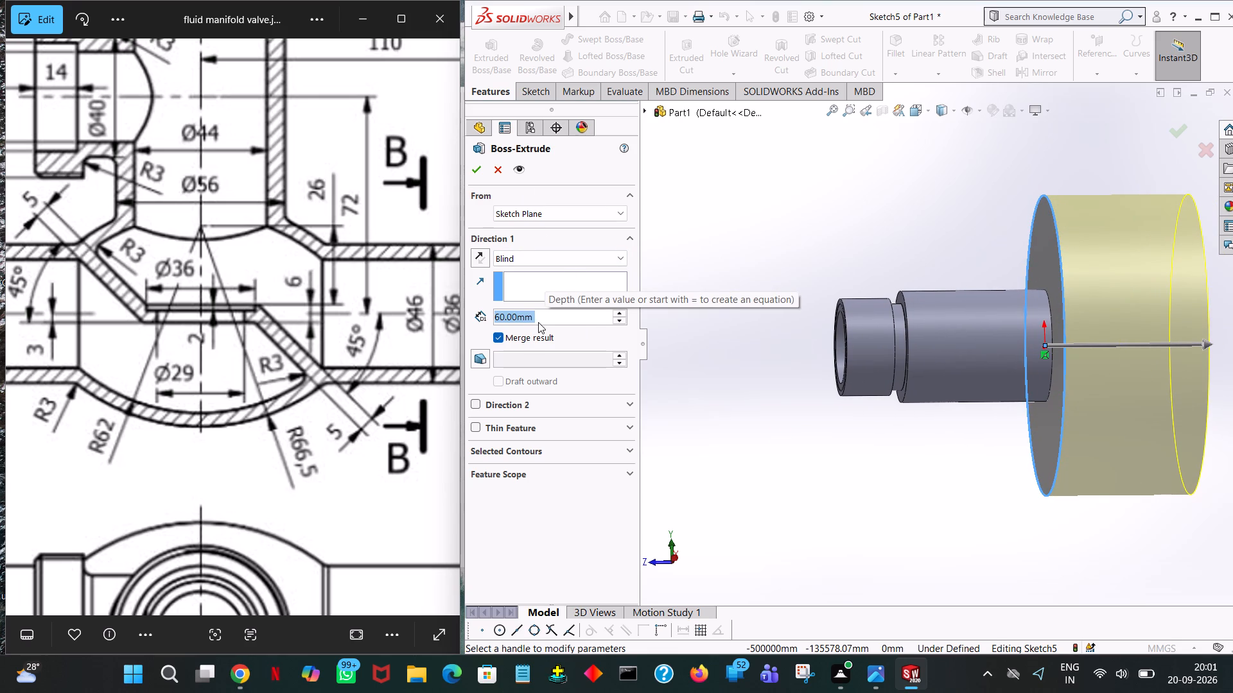
text(62)
key(Return)
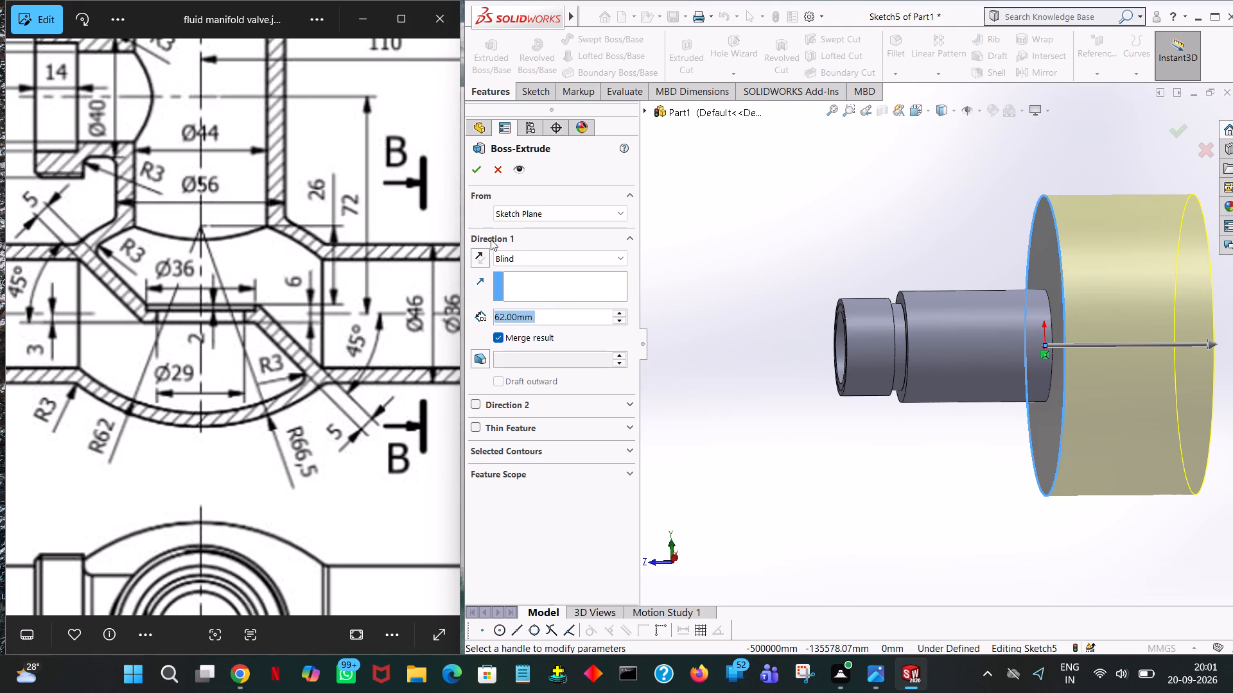
click(475, 177)
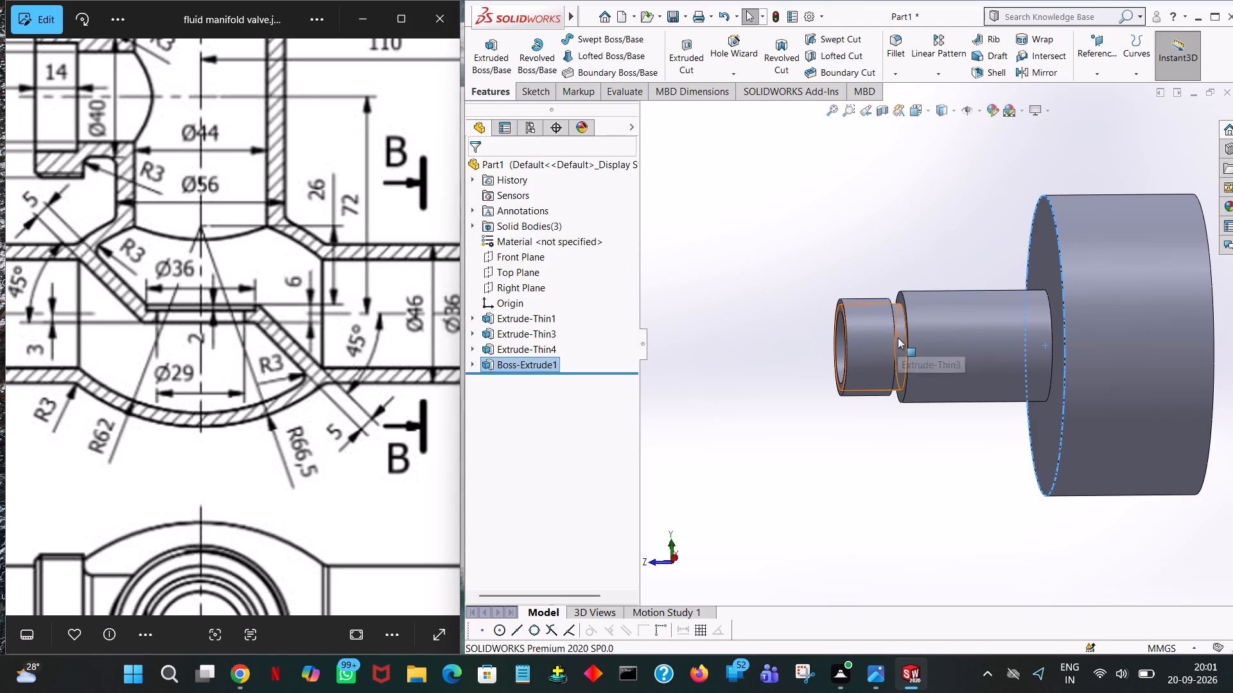
ctrl+scroll(894, 338, up, 6)
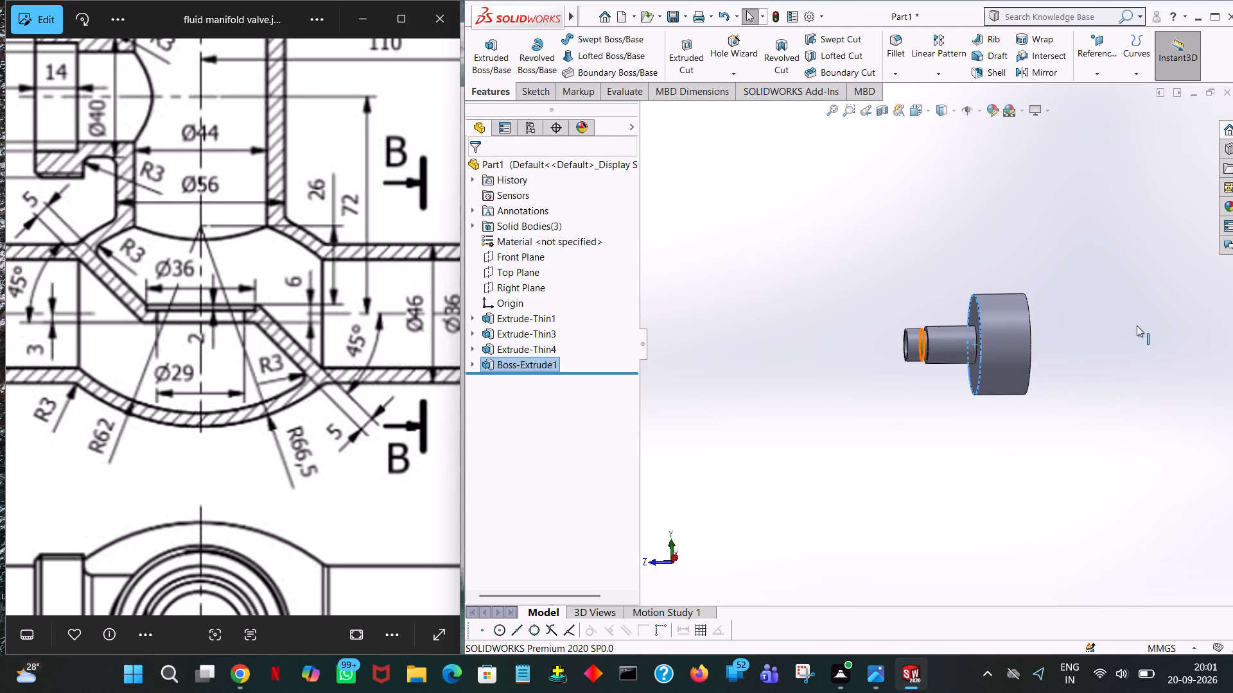
click(1052, 416)
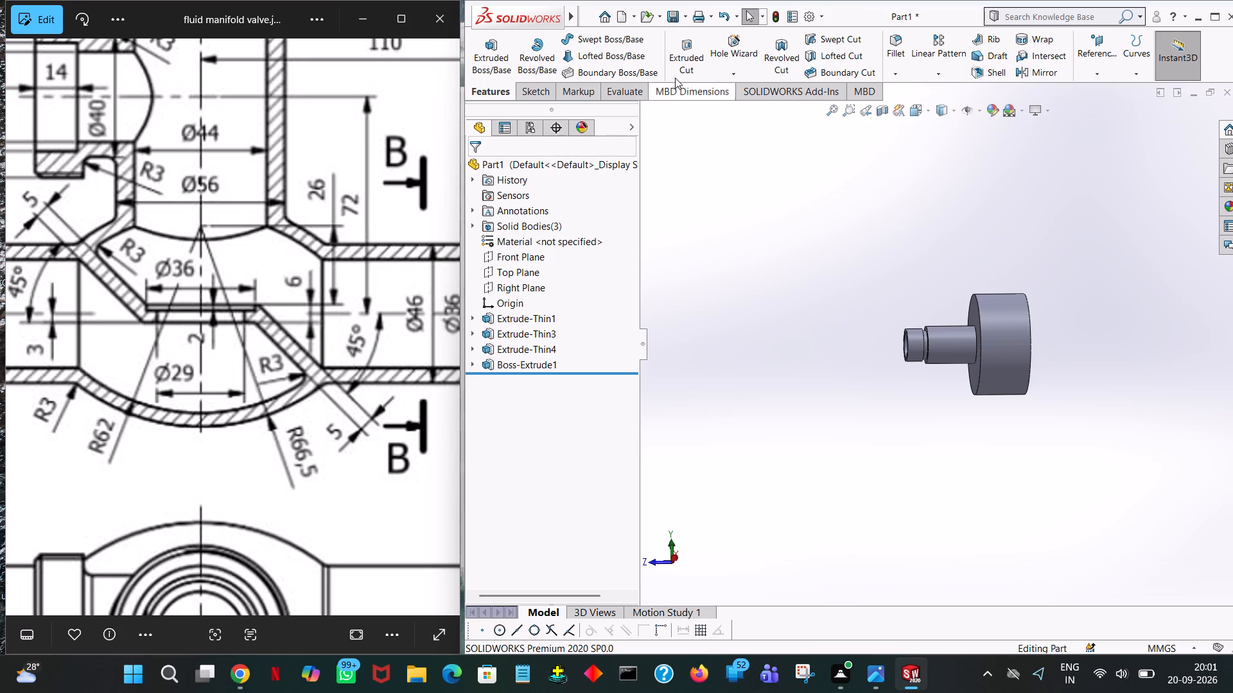
Undo the 62 mm extrusion and its circle on the pipe end face, and close the emptied sketch.
click(720, 17)
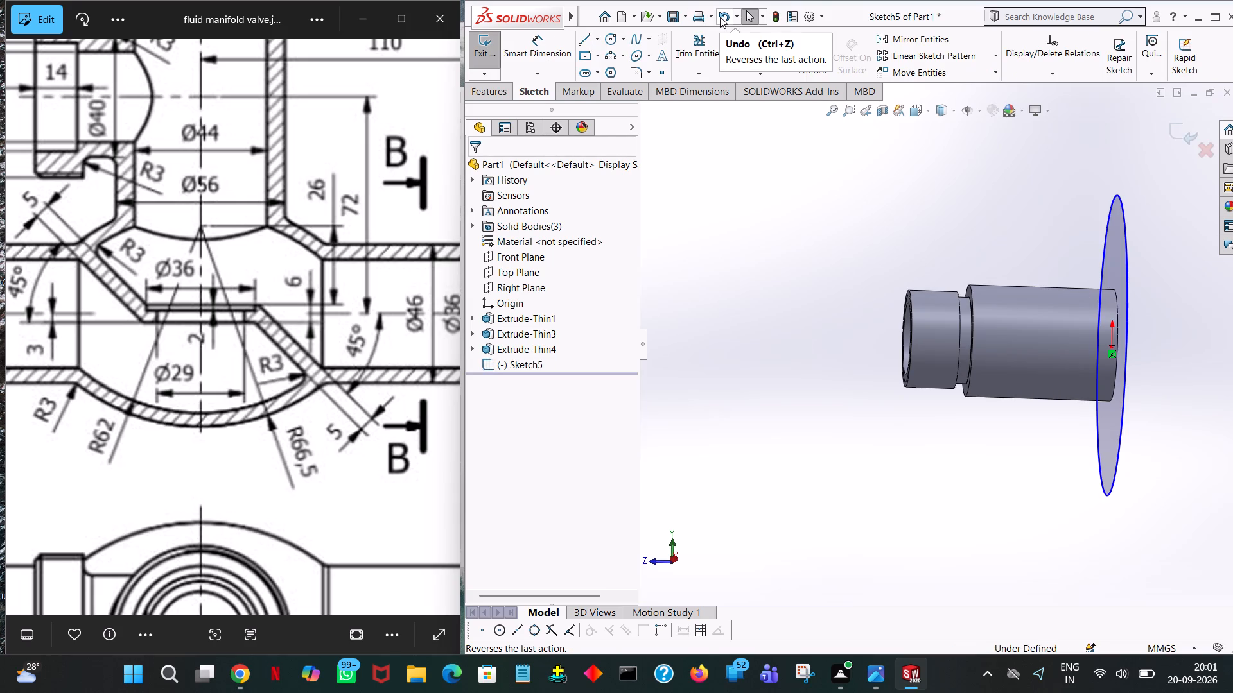
click(720, 17)
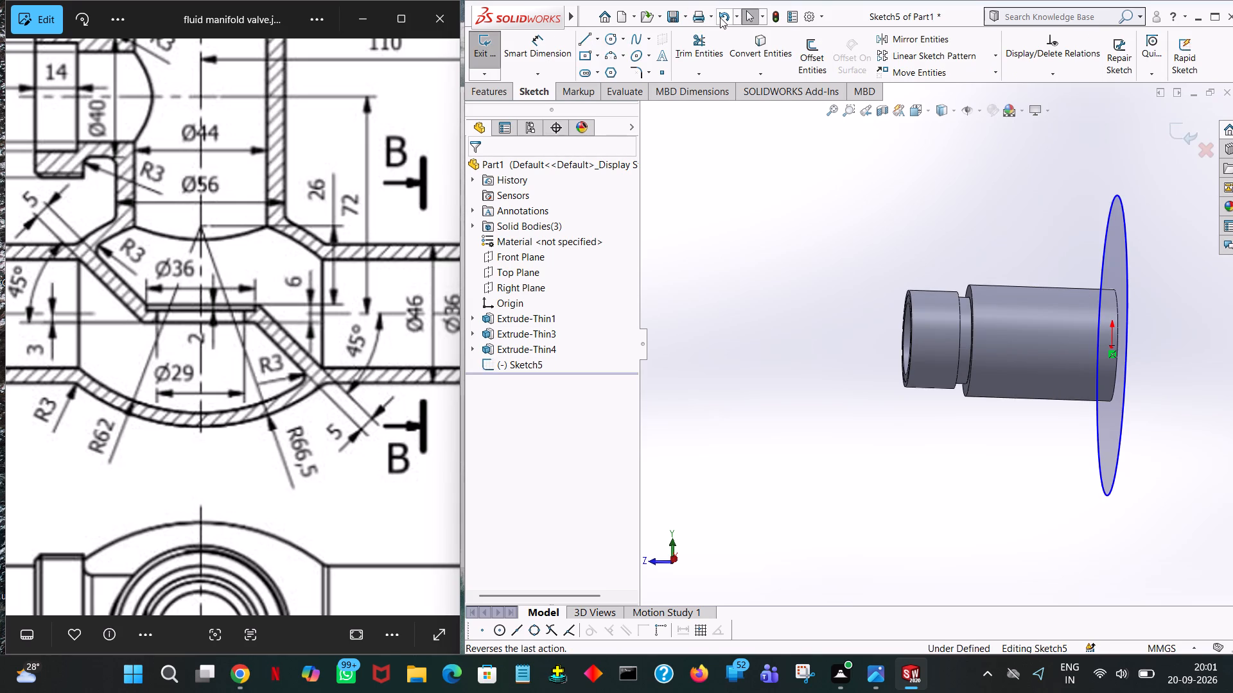
click(721, 17)
click(721, 16)
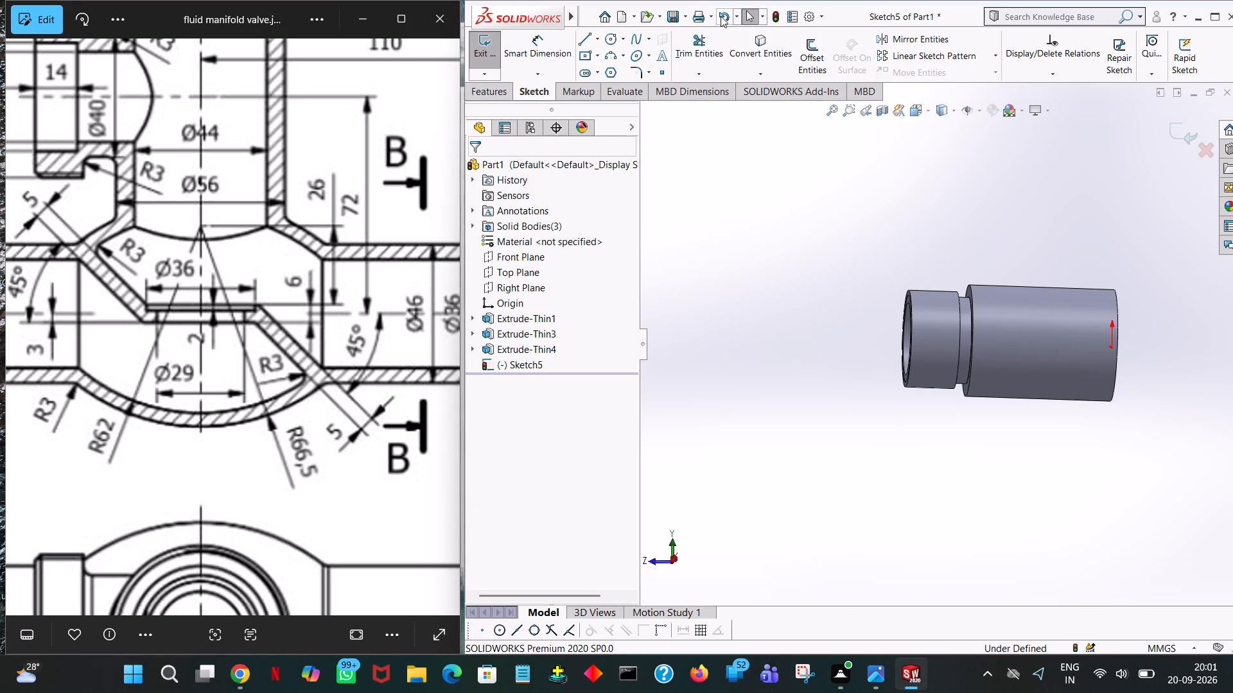
click(486, 57)
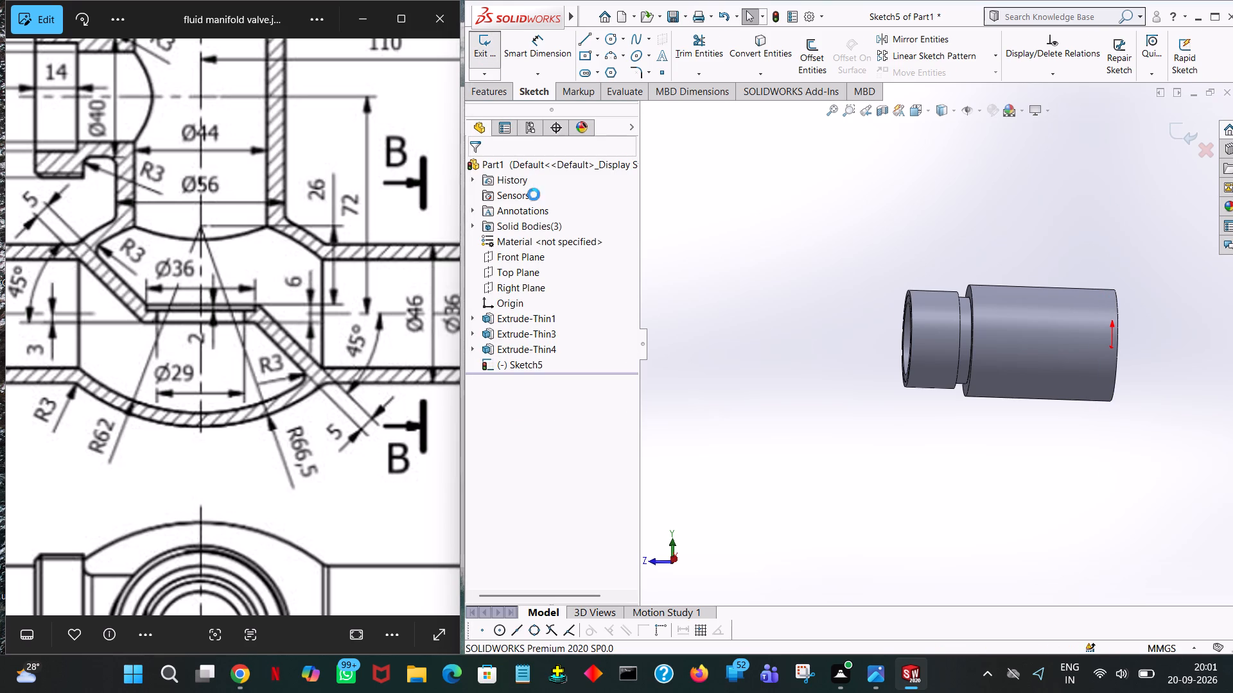
Open a new sketch on the Right Plane and view it face-on with the whole pipe visible.
click(523, 280)
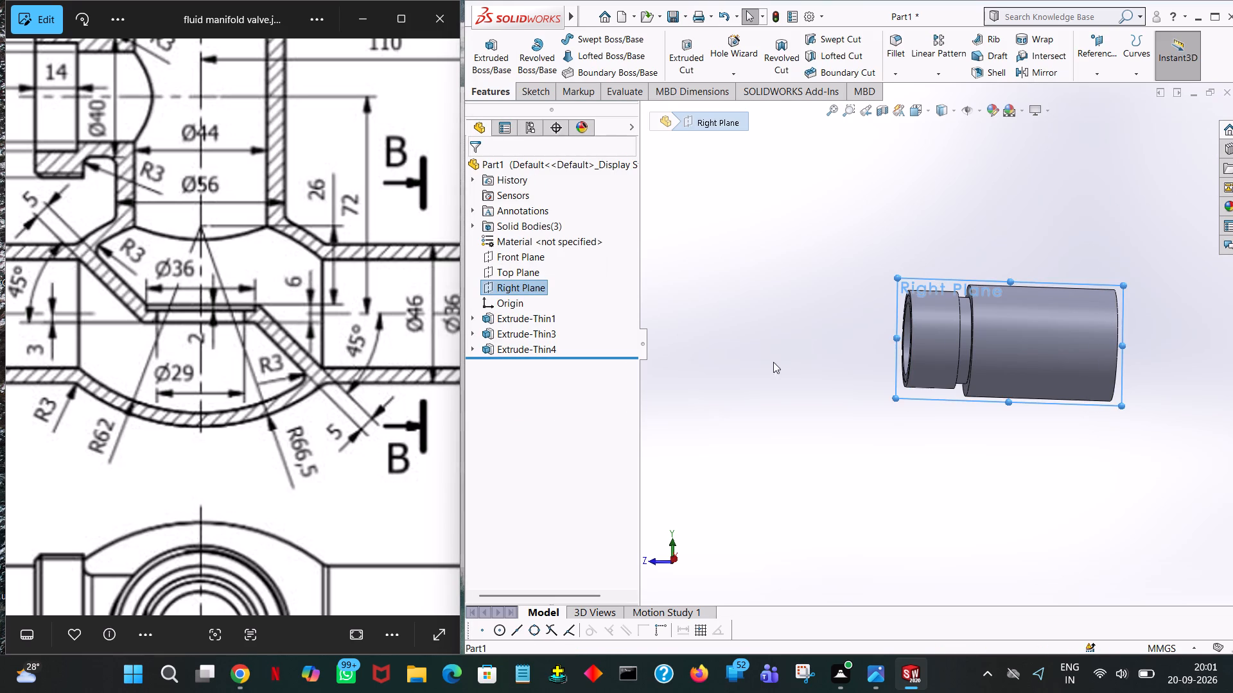
middle_drag(981, 466, 983, 505)
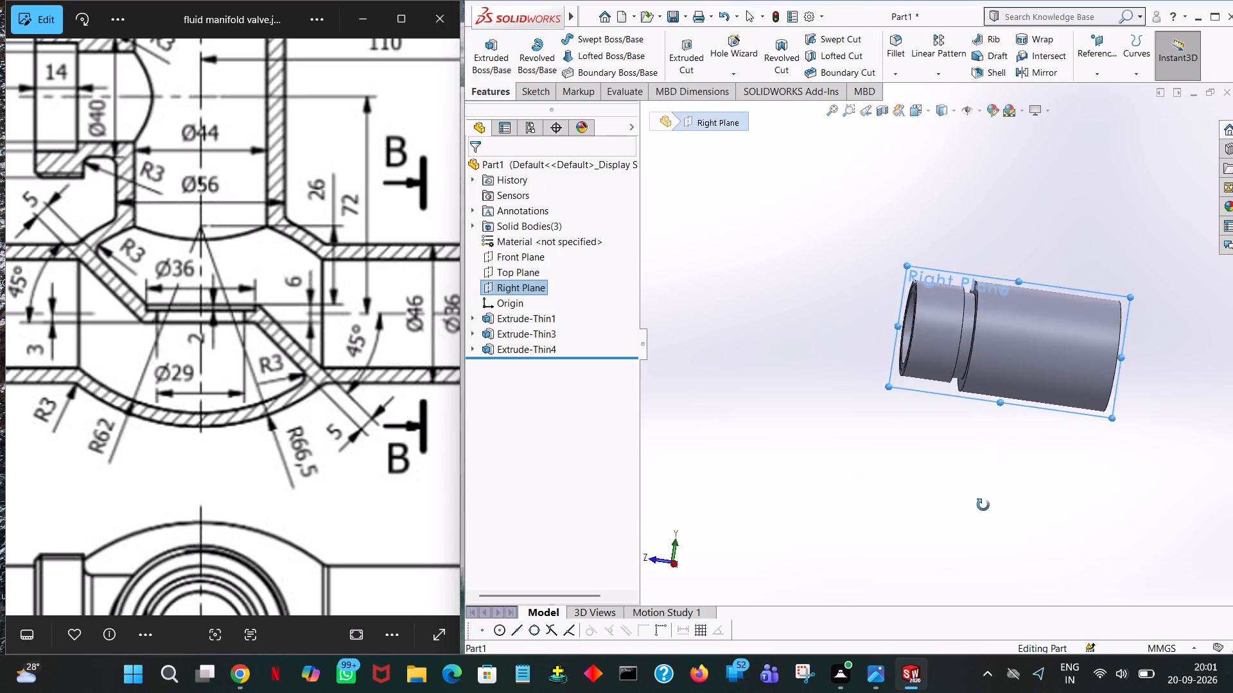
middle_drag(983, 505, 982, 502)
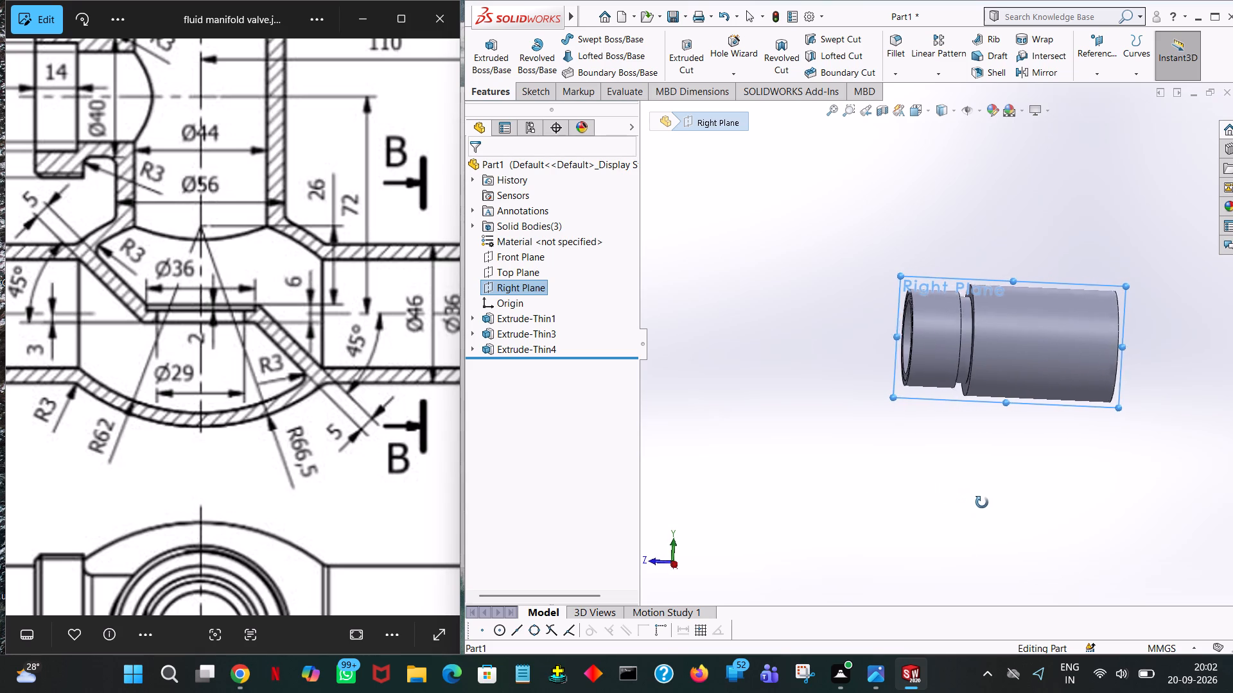
middle_drag(982, 502, 983, 504)
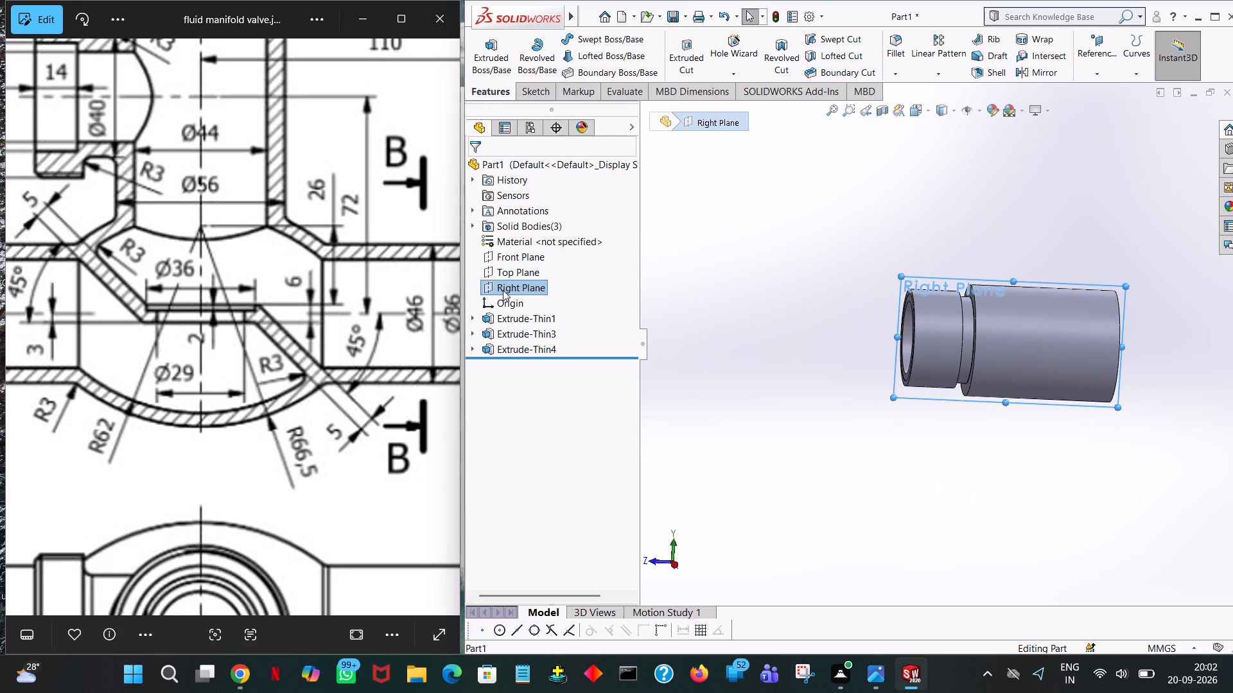
click(503, 290)
click(494, 289)
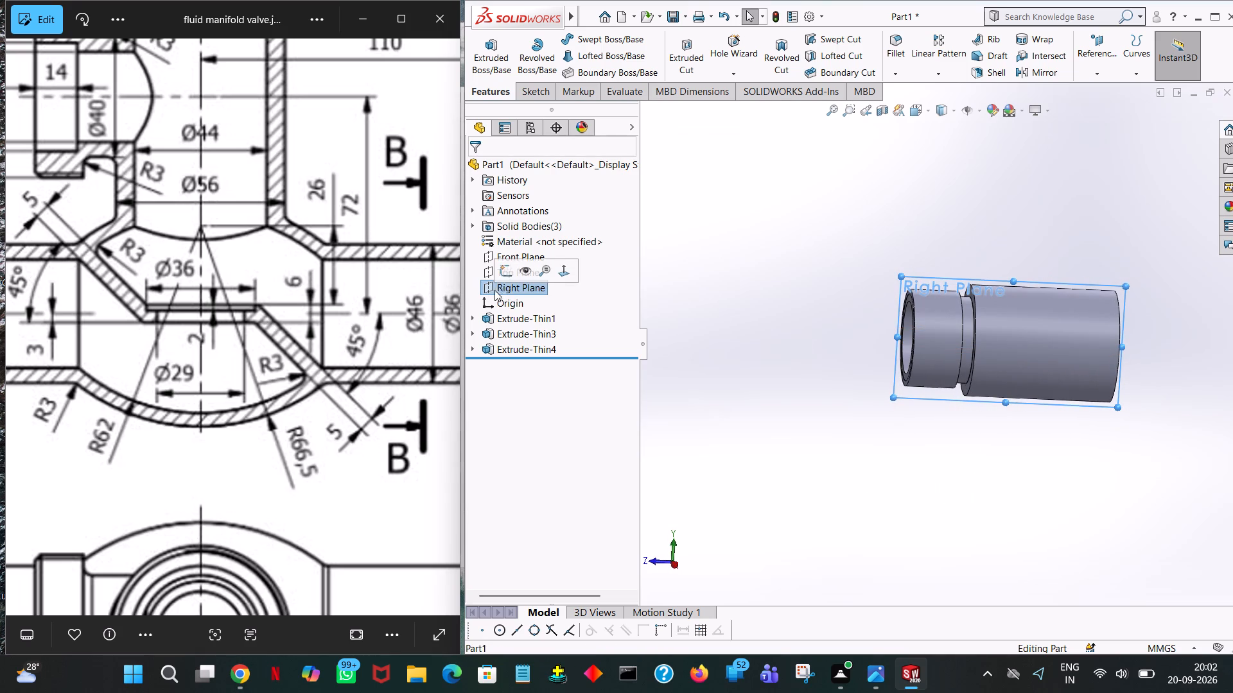
click(509, 277)
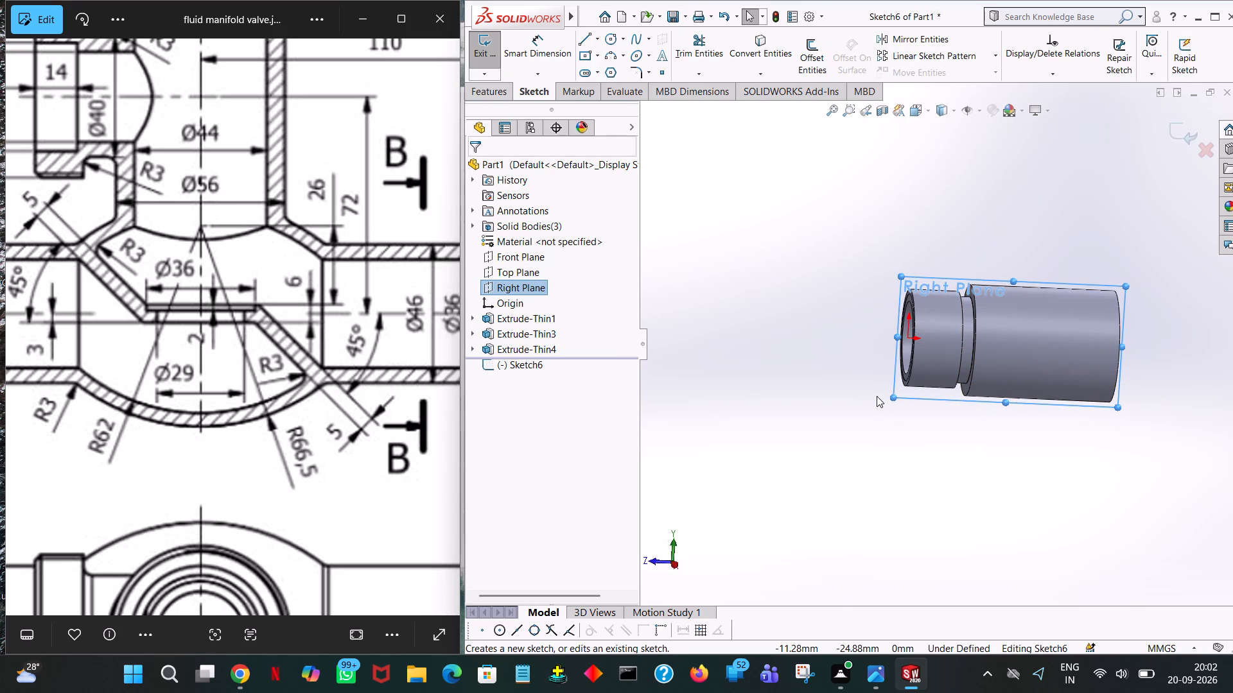
key(space)
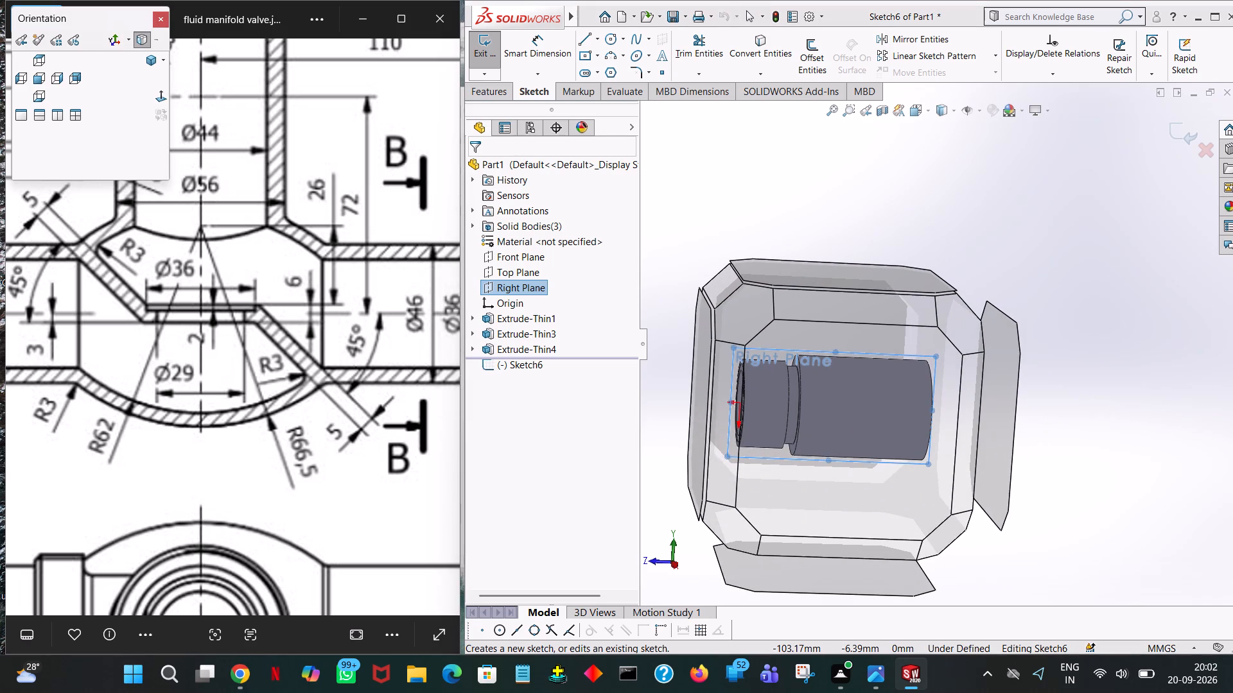
click(155, 101)
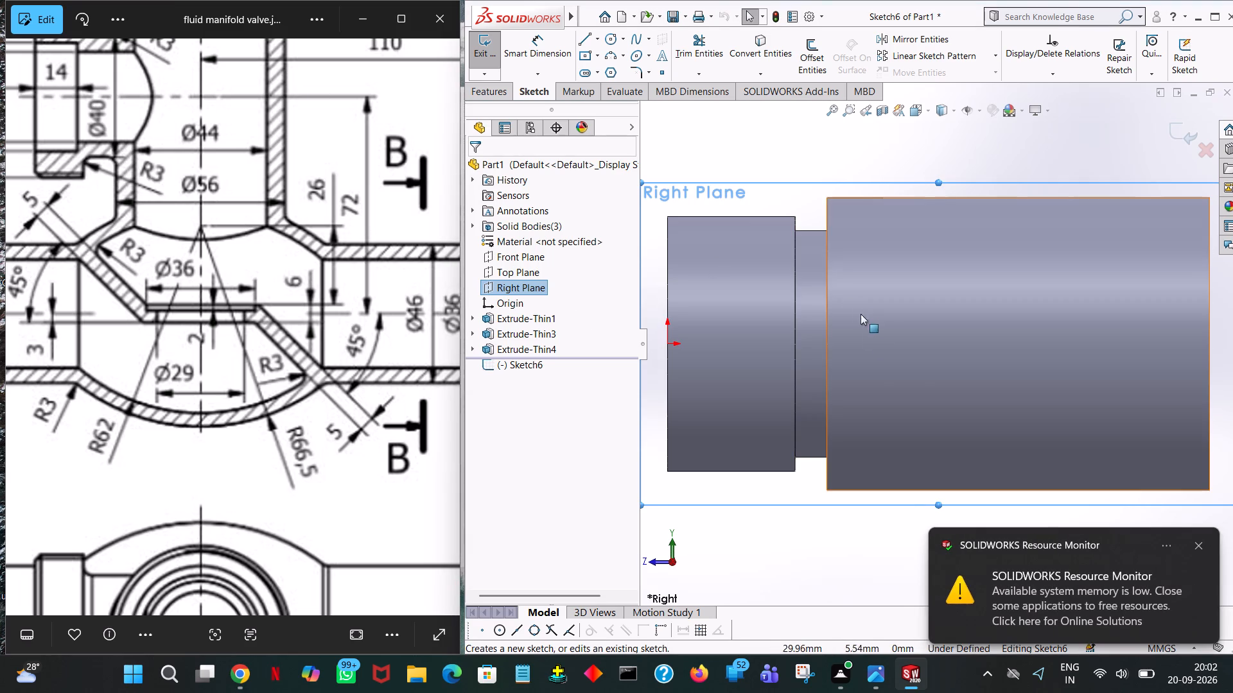
ctrl+scroll(900, 377, down, 4)
ctrl+scroll(900, 377, up, 6)
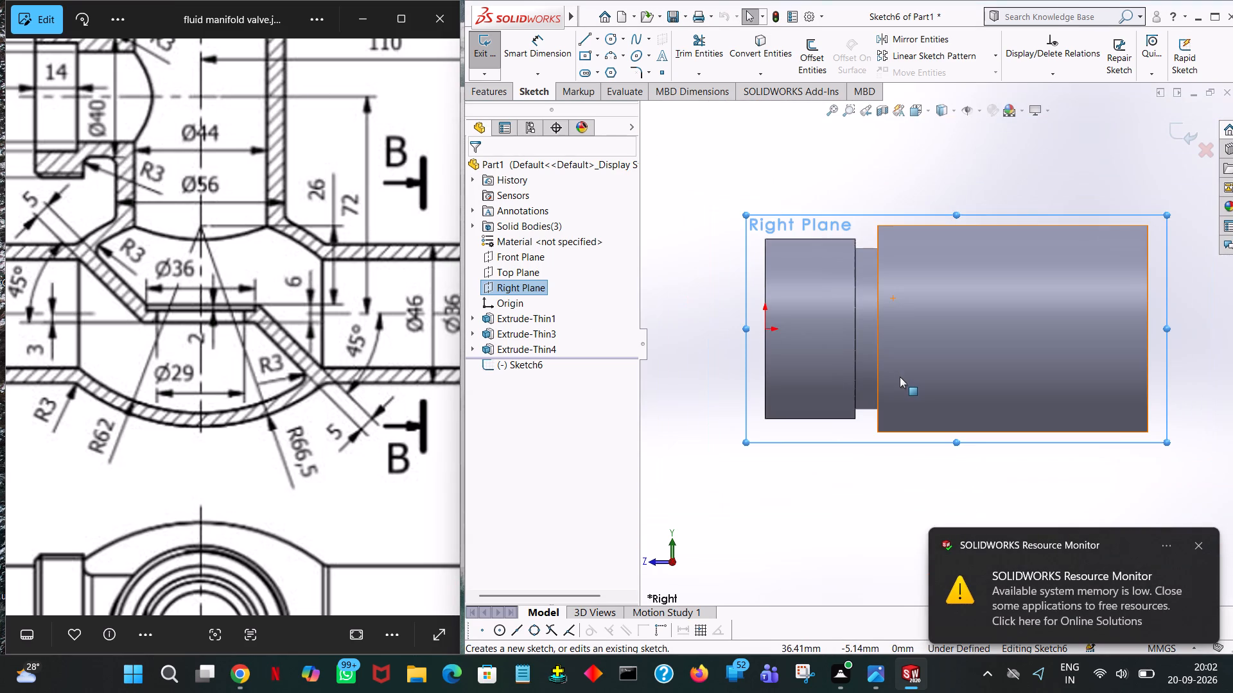
ctrl+scroll(911, 374, up, 2)
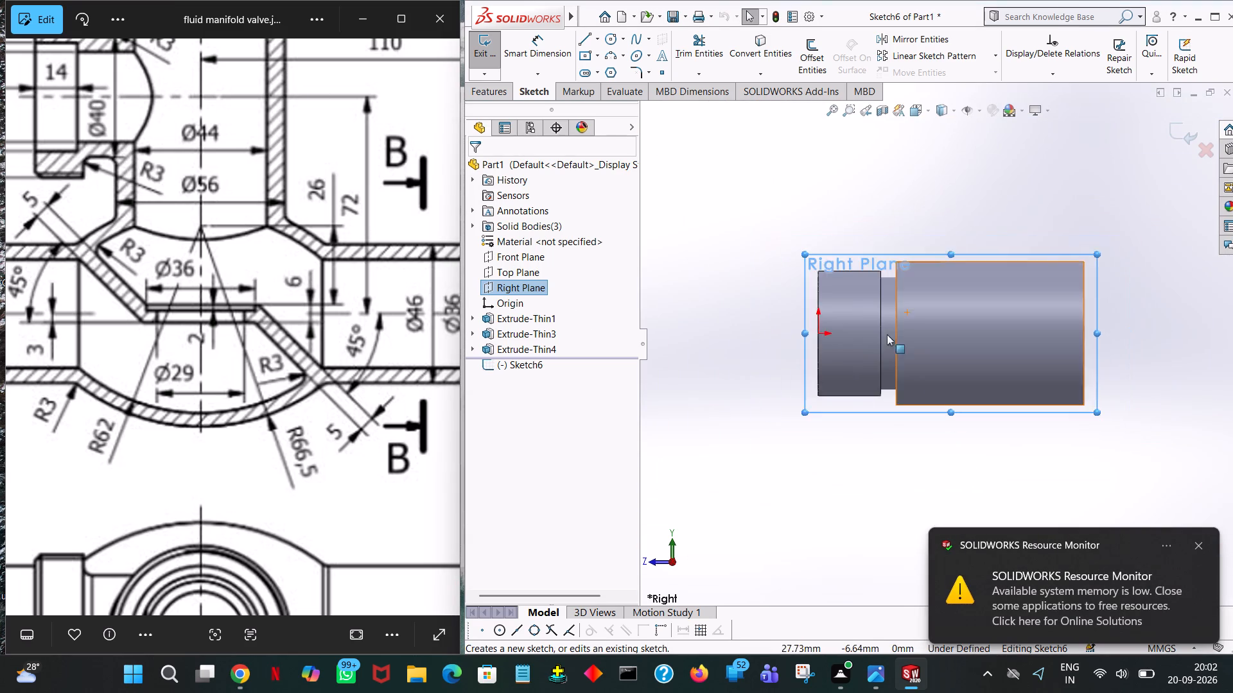
ctrl+scroll(887, 334, up, 1)
Sketch a horizontal line along the pipe axis from the origin to the pipe's open end, and continue it about 41 mm beyond.
click(584, 46)
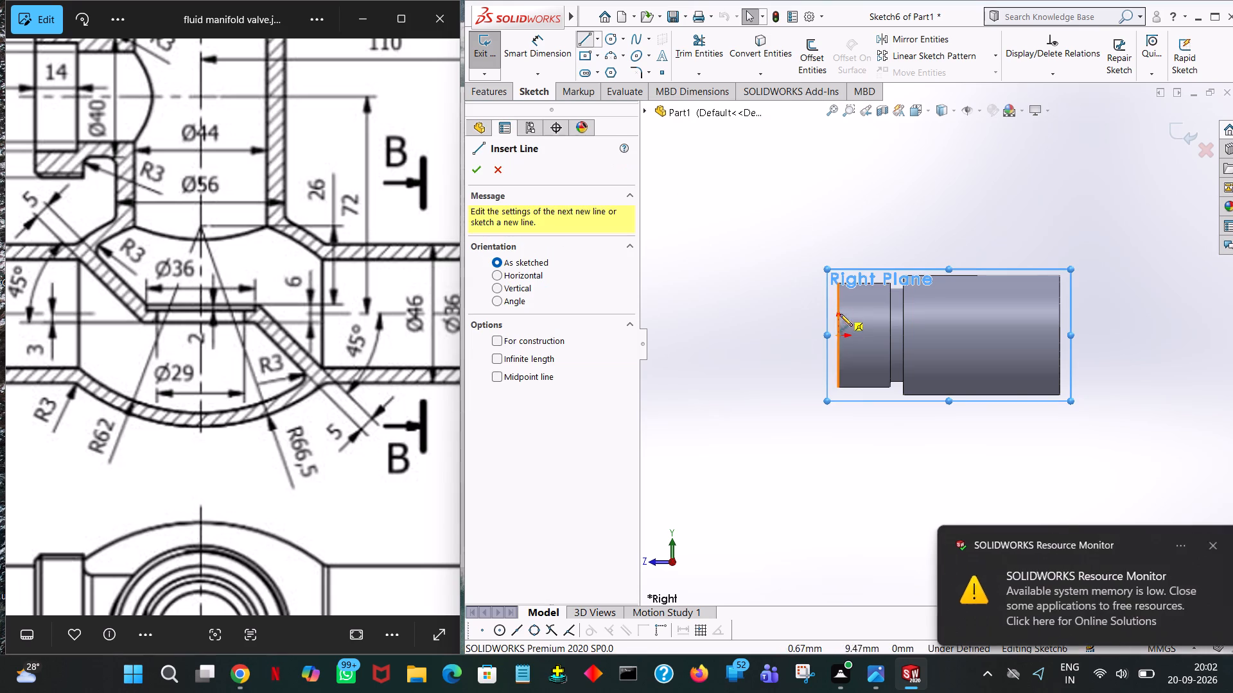
click(838, 336)
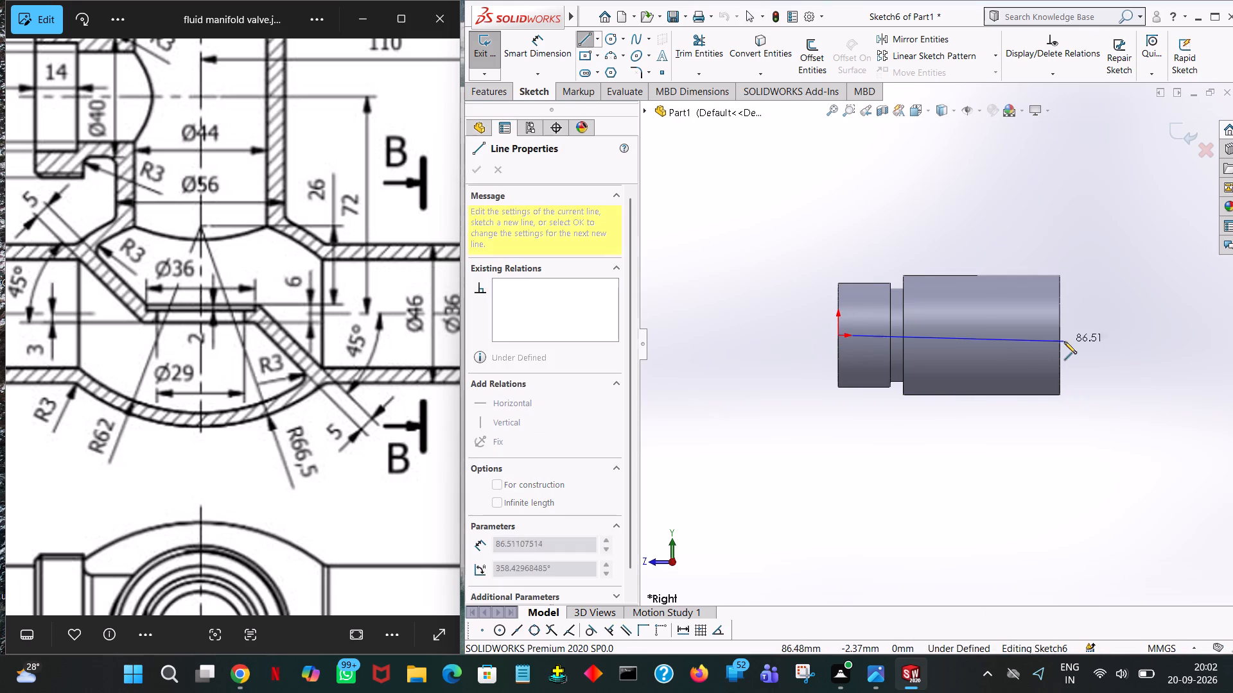
click(1059, 334)
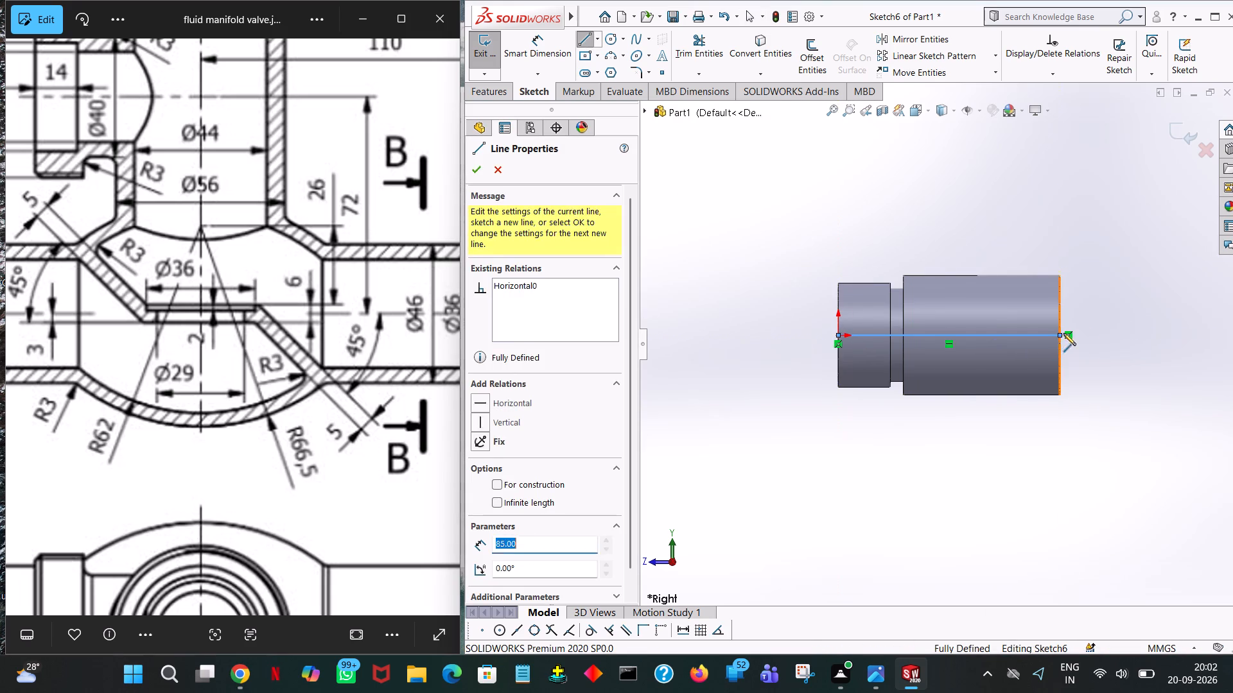
click(1167, 335)
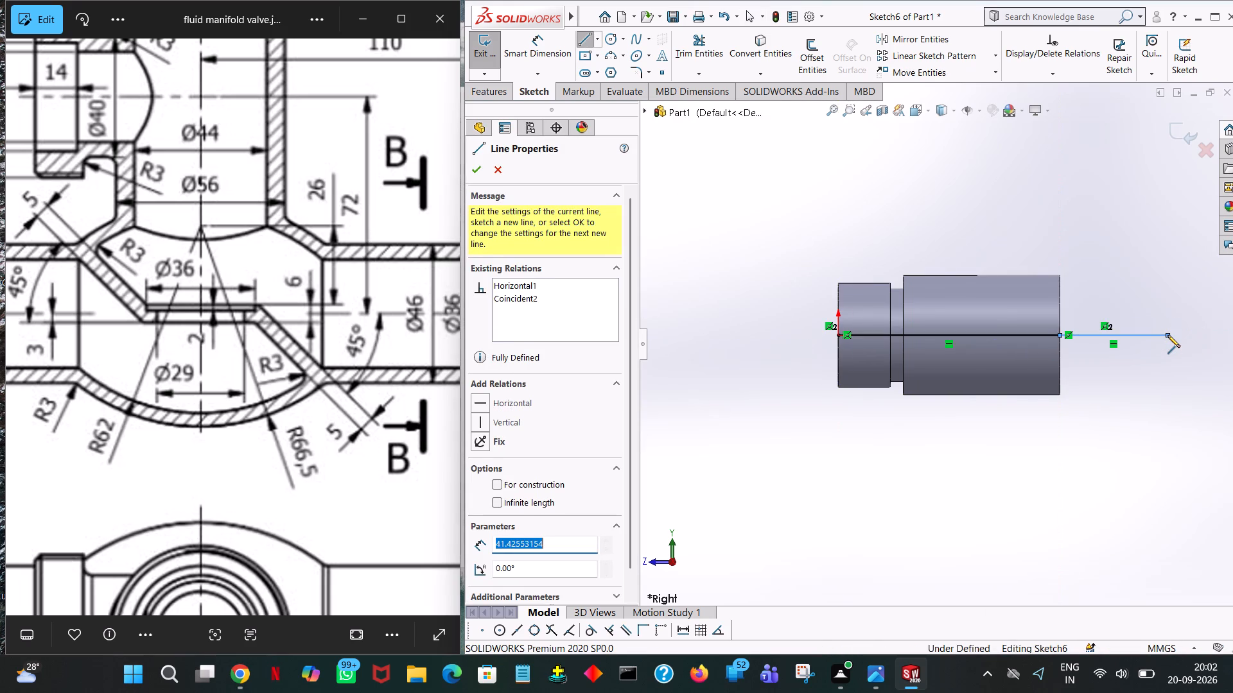
text(62)
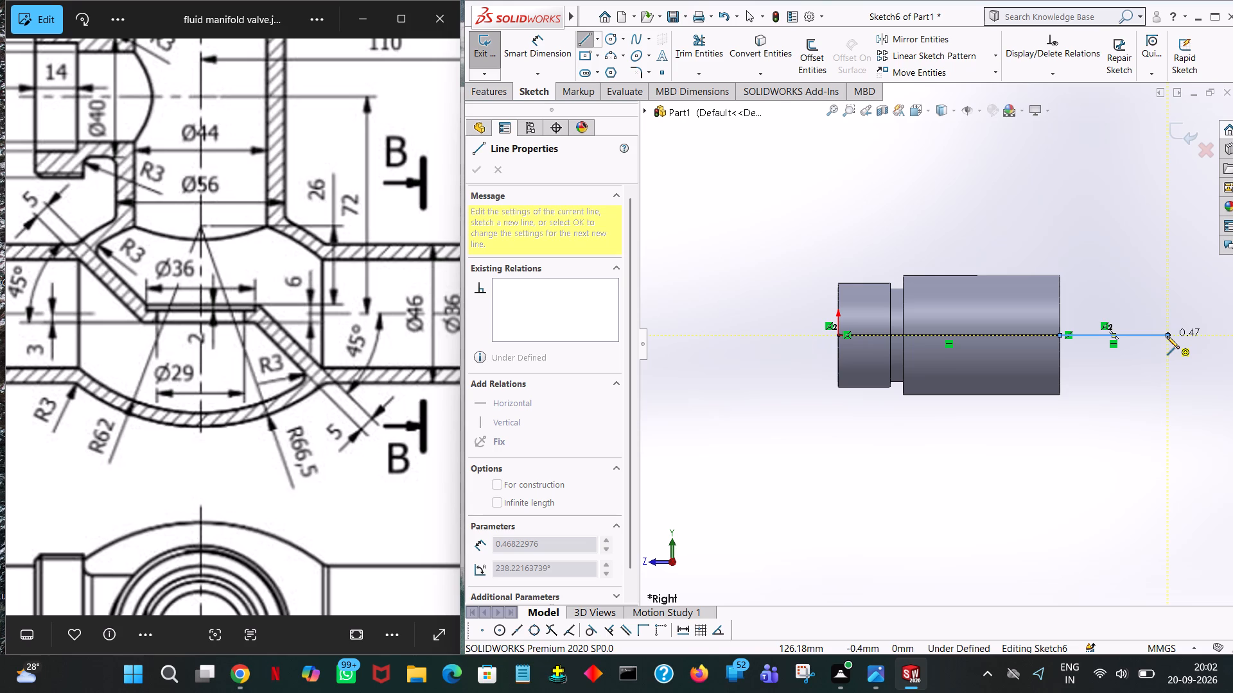
key(Return)
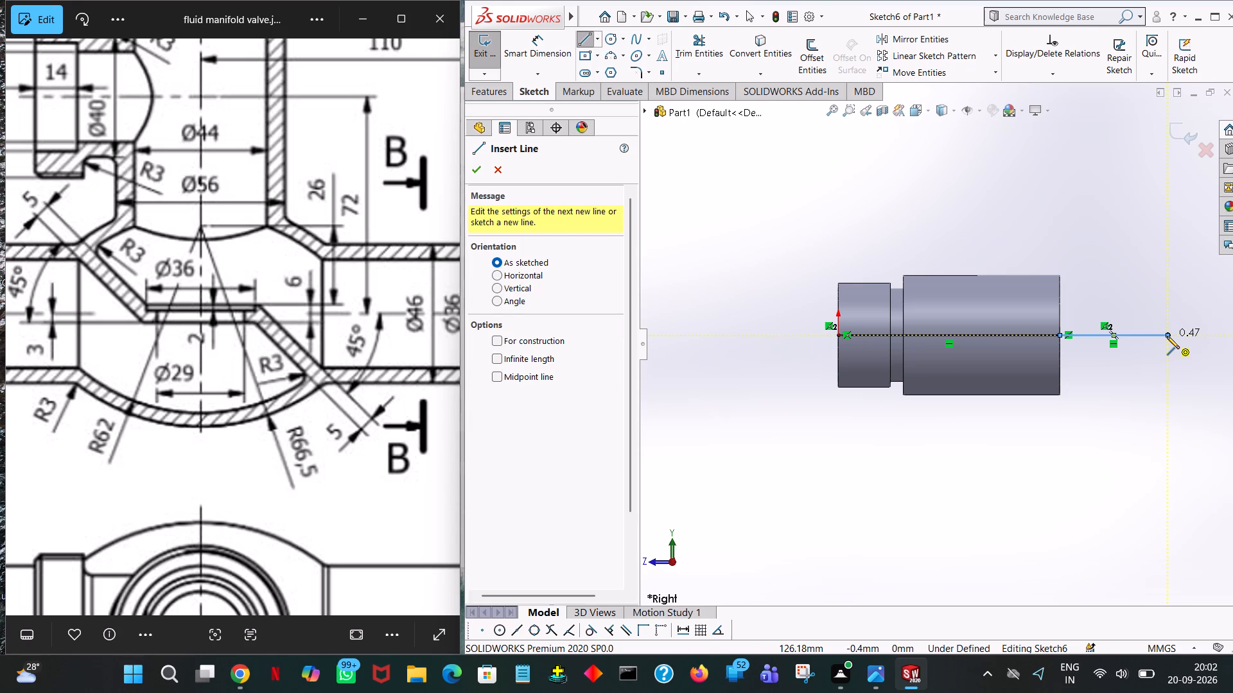
right_click(1167, 336)
click(1175, 341)
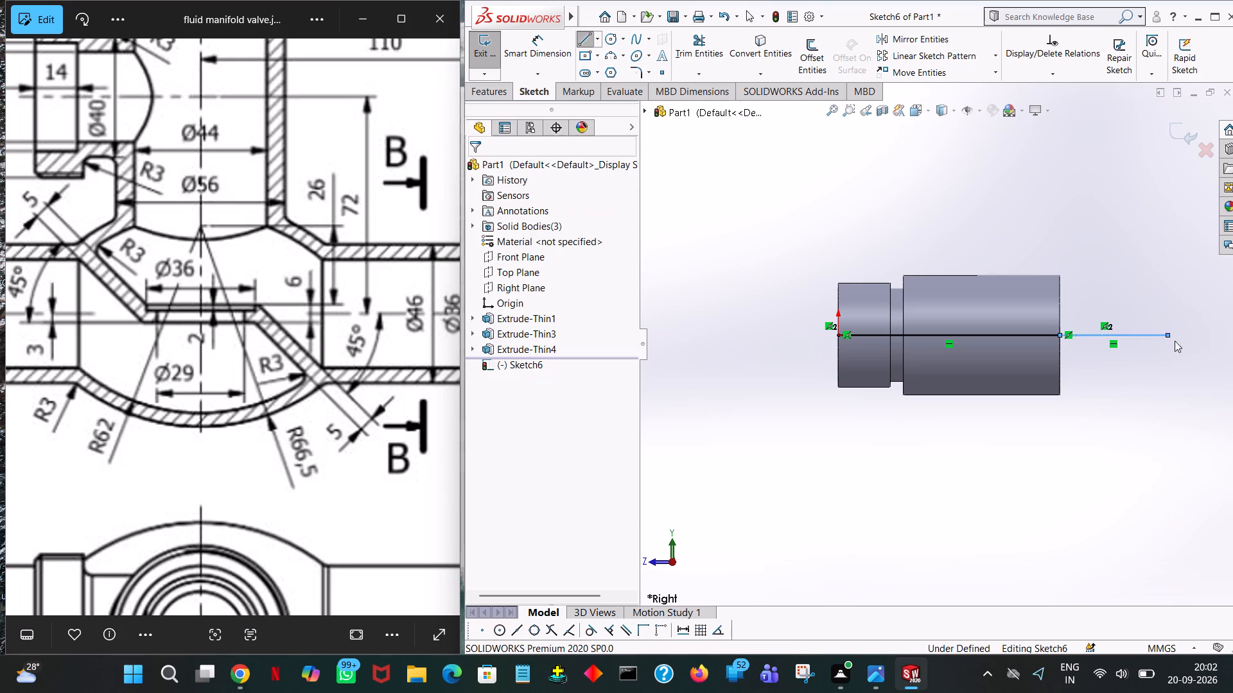
Trim away the axis line segment lying inside the pipe, between the origin and the open end face.
click(691, 41)
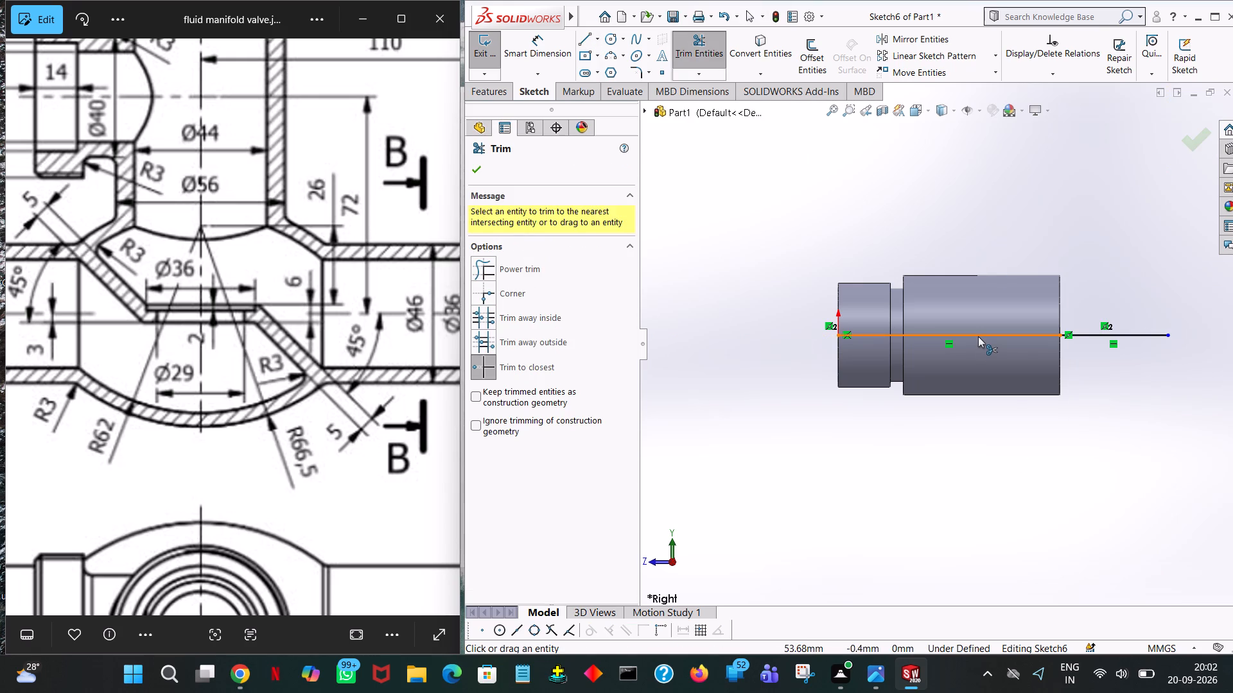
click(978, 336)
click(480, 170)
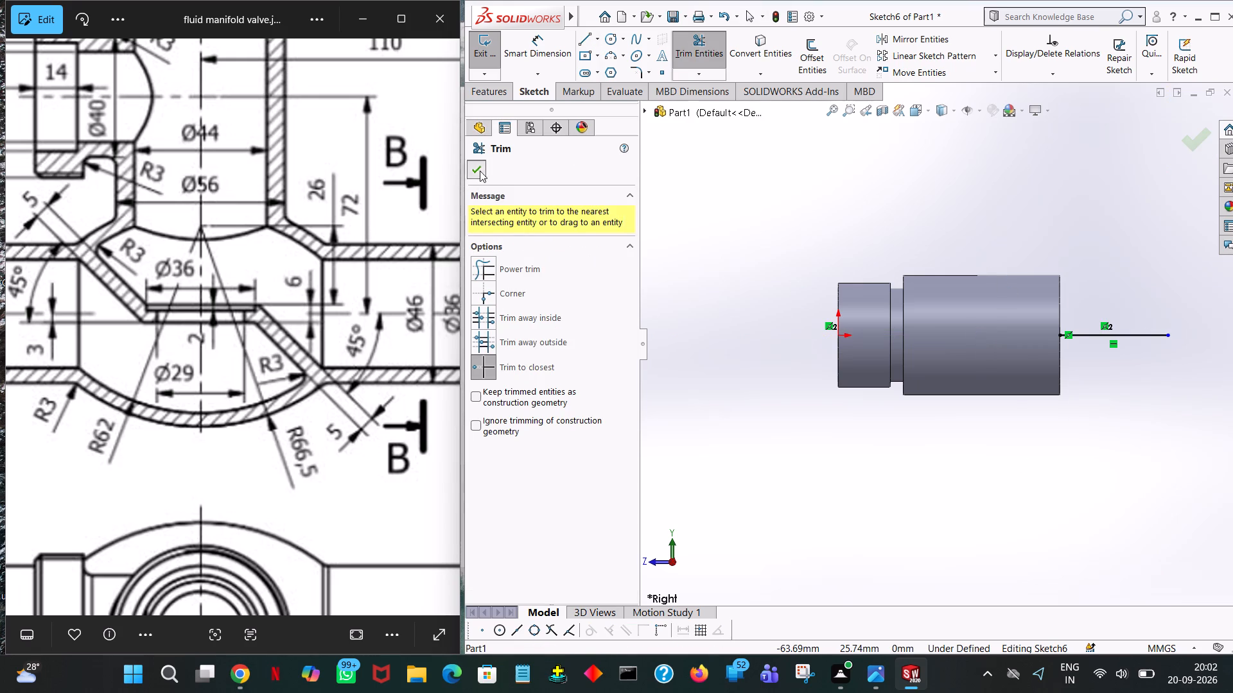
Set the length of the remaining axis line beyond the pipe end to 62 mm.
click(1153, 336)
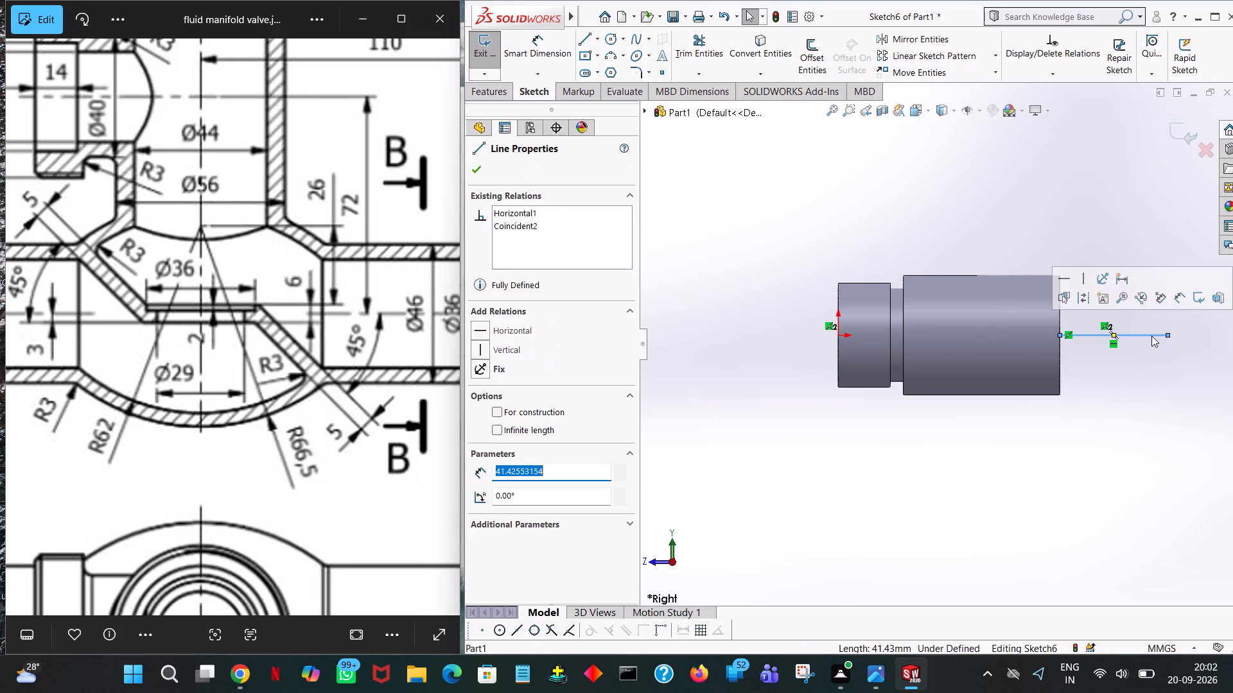
text(62)
key(Return)
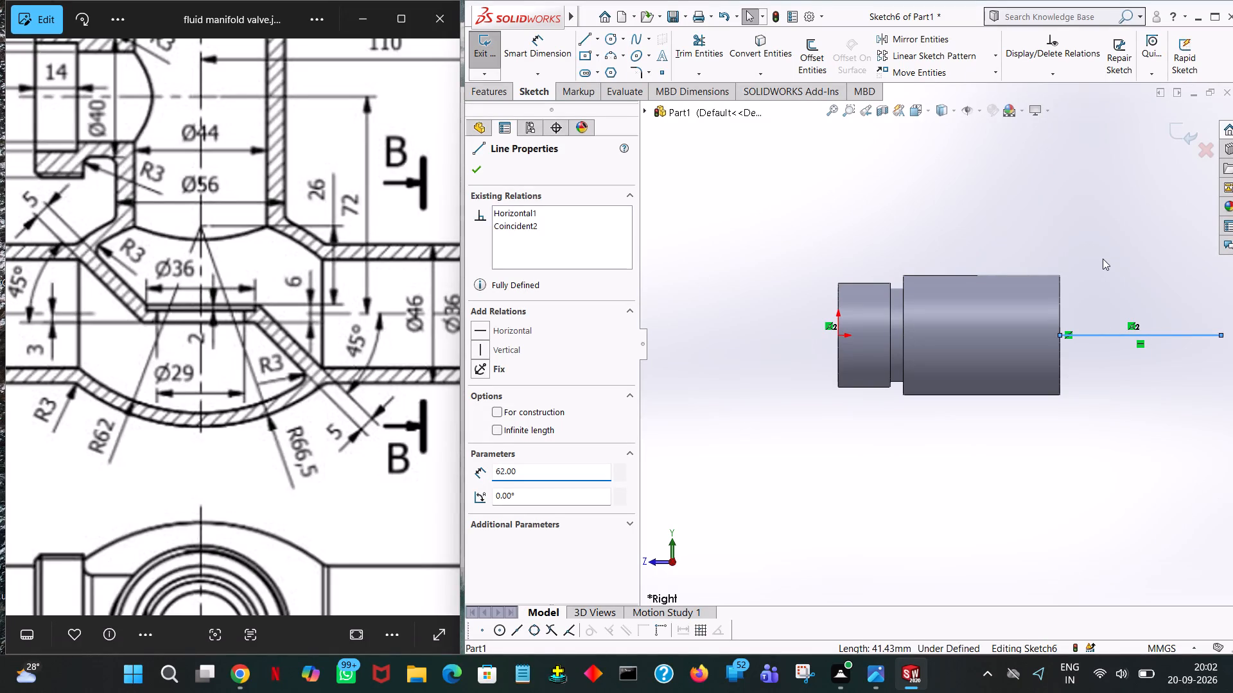
Sketch a second horizontal line 62 mm long, continuing from the outer end of the first 62 mm axis line.
ctrl+middle_drag(1103, 259, 962, 282)
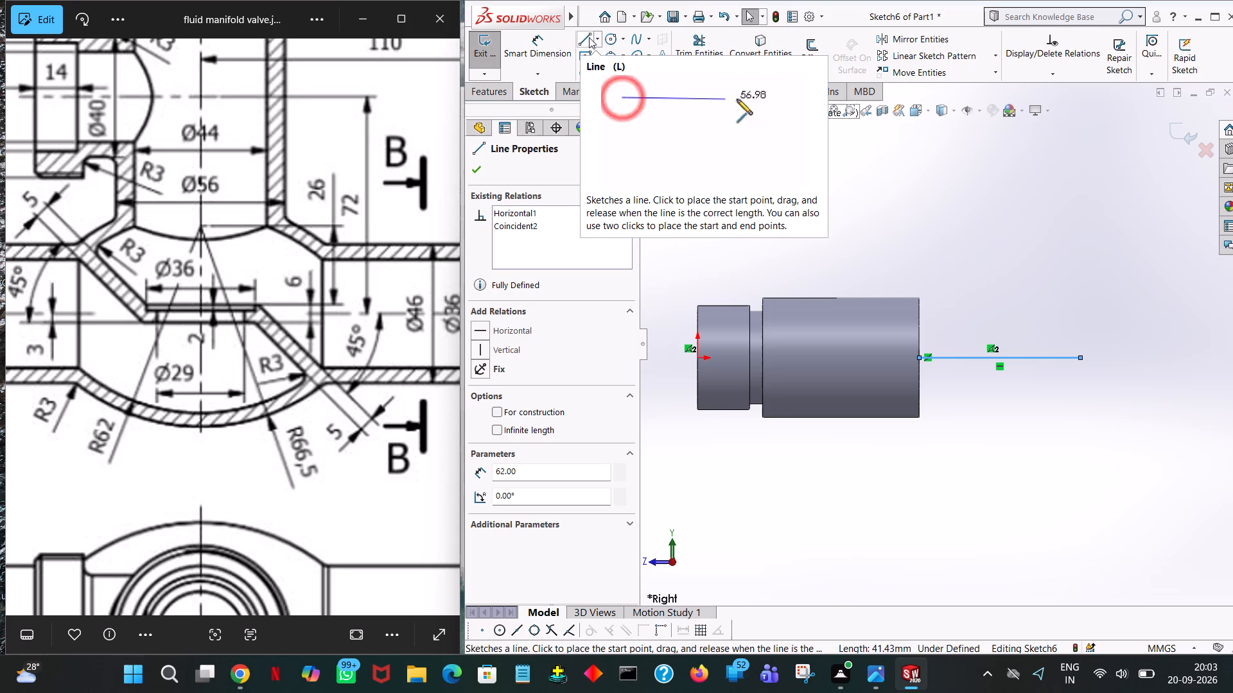
click(589, 37)
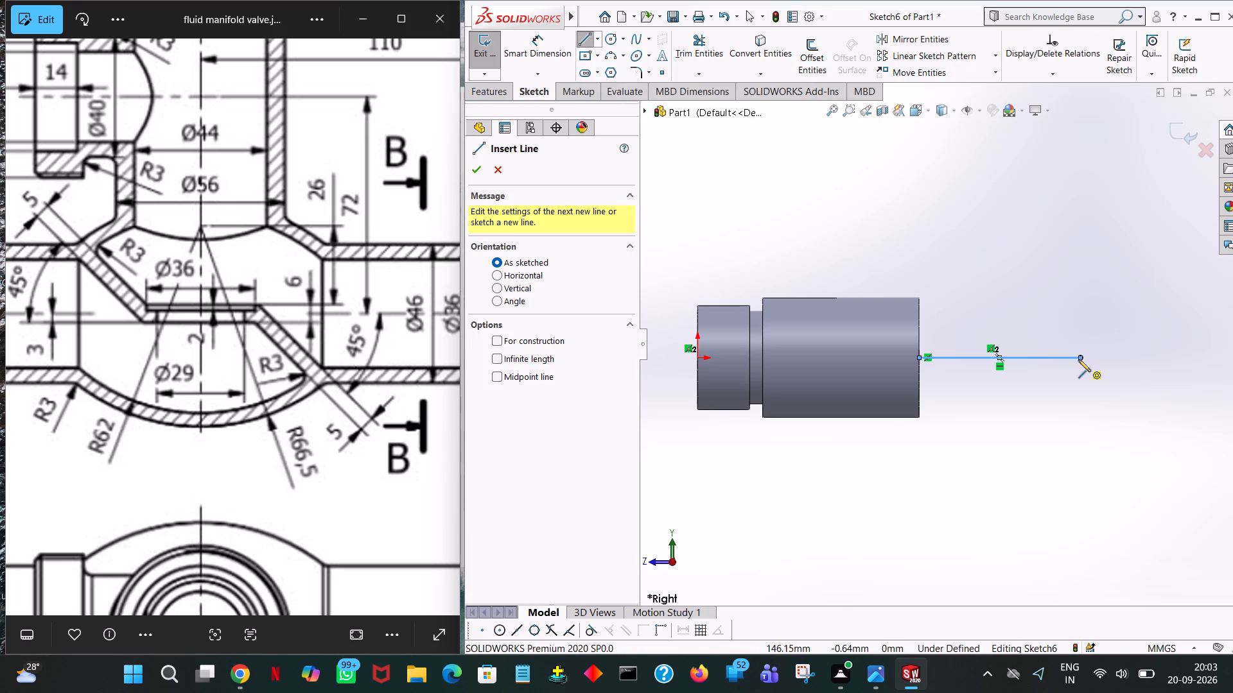
click(1081, 357)
click(1161, 357)
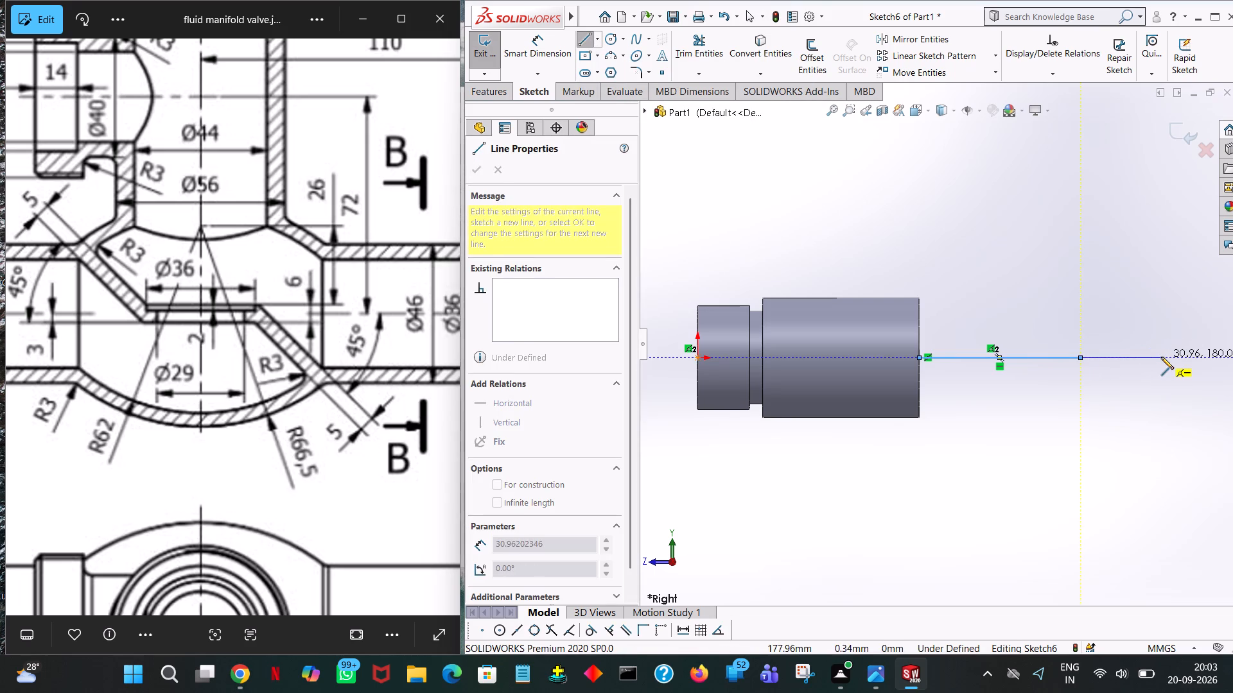
text(62)
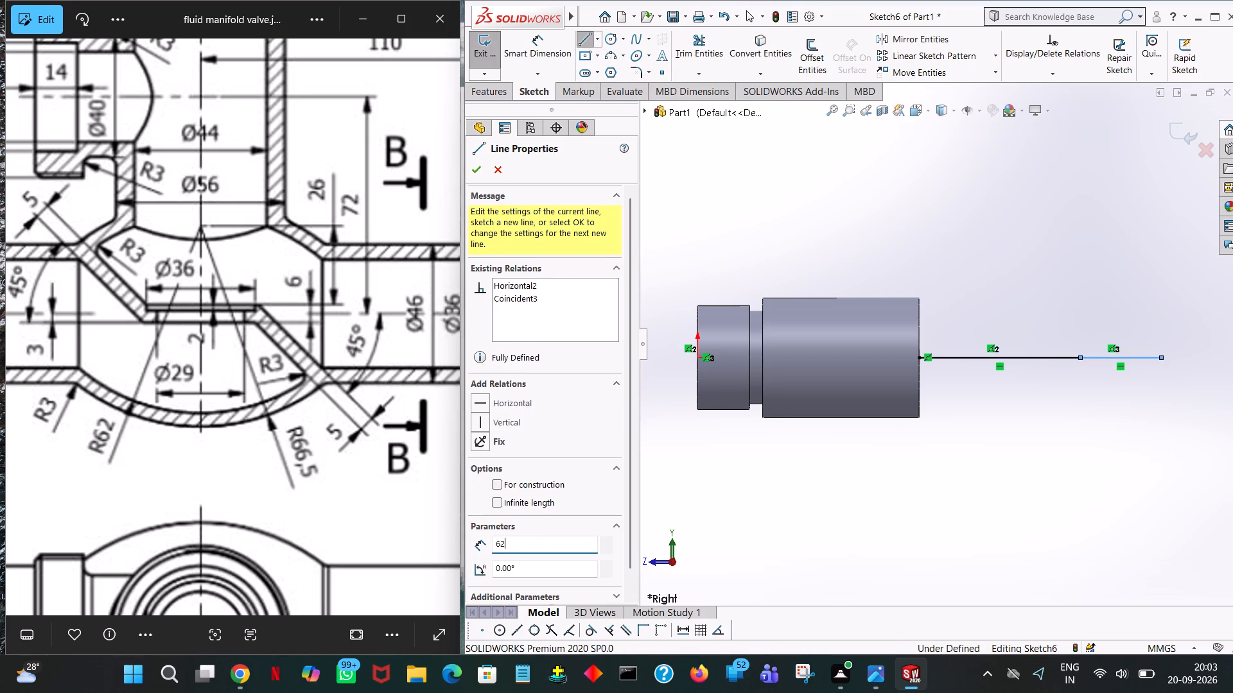
key(Return)
right_click(1161, 357)
click(1164, 361)
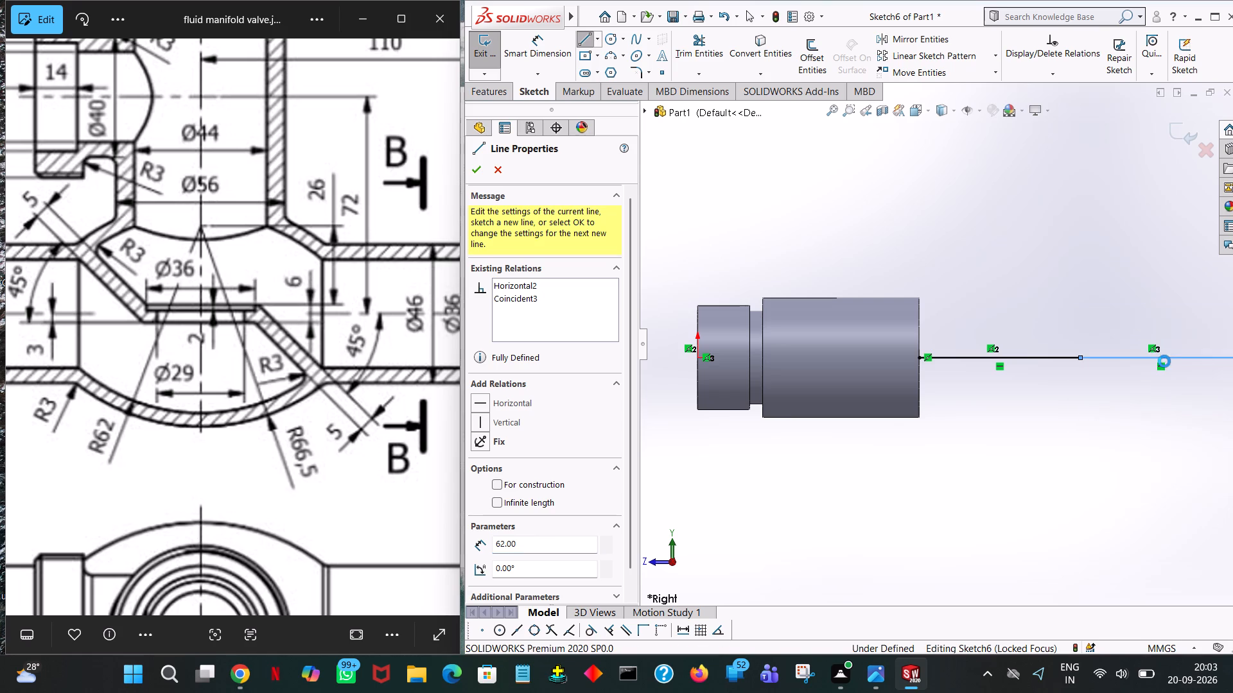
click(1159, 356)
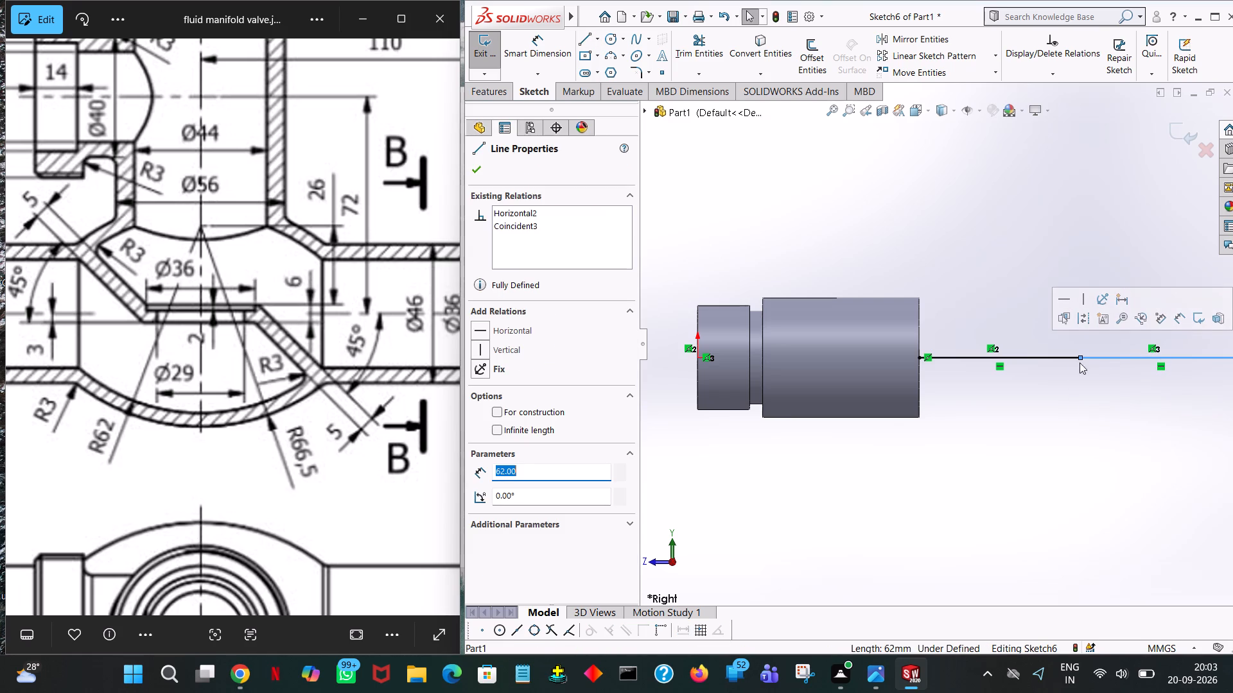
click(1049, 358)
click(1043, 358)
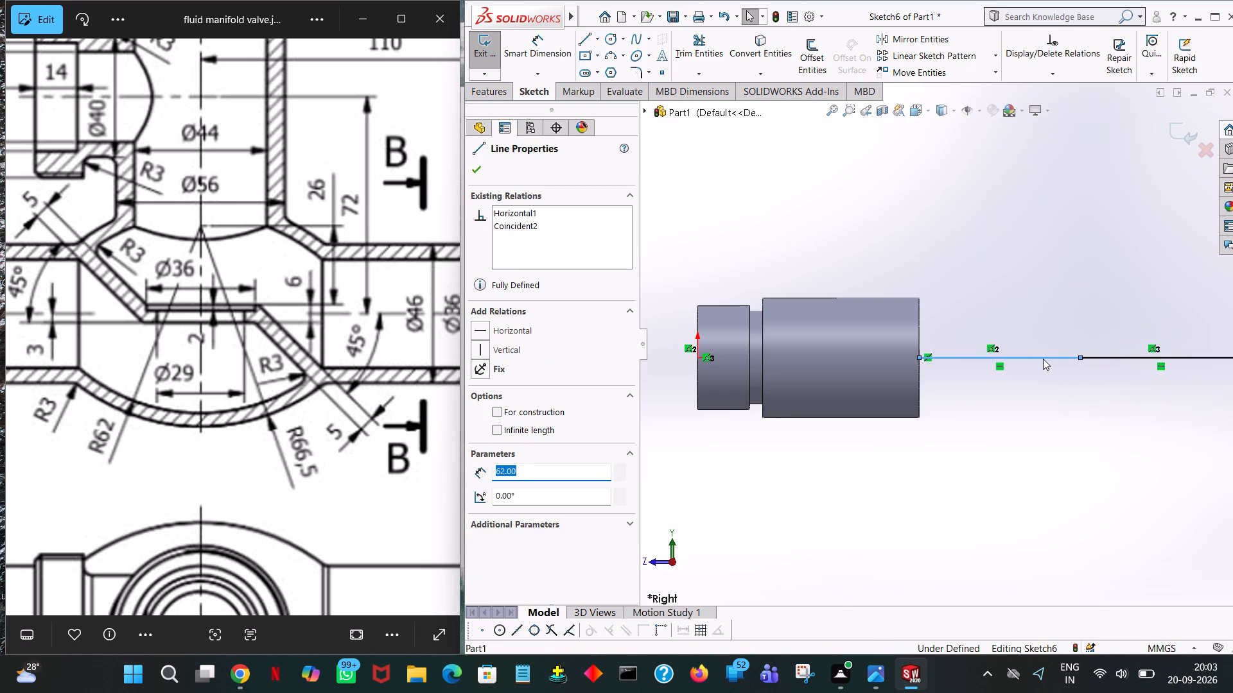
ctrl+middle_drag(1077, 432, 1020, 435)
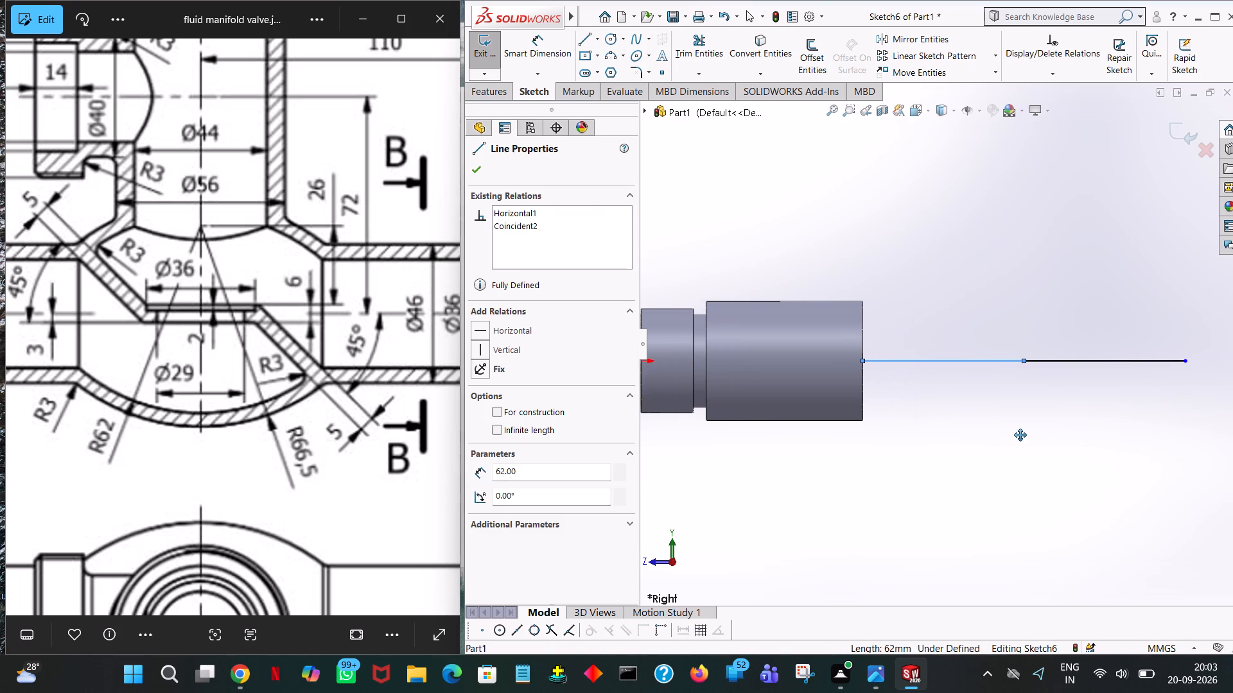
ctrl+middle_drag(1020, 435, 1020, 435)
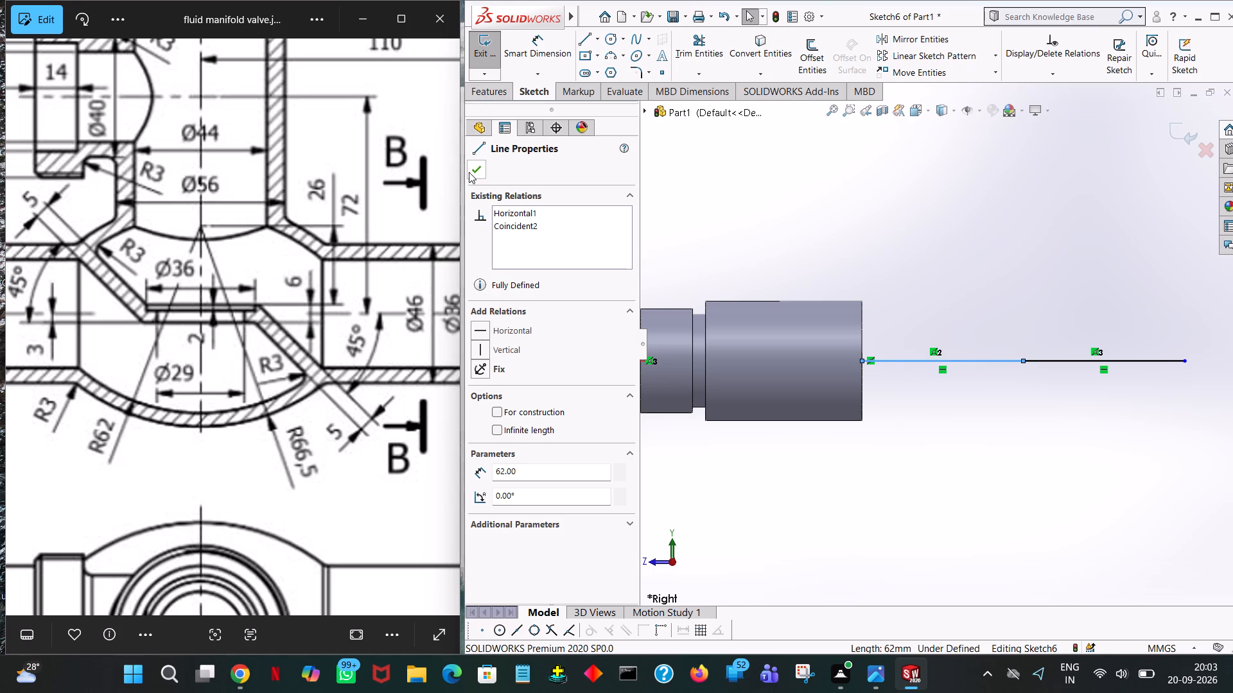
click(469, 172)
Sketch a closed rectangular outline below the axis: 23 mm down from the pipe end, 124 mm across, and back up to the axis end.
click(581, 39)
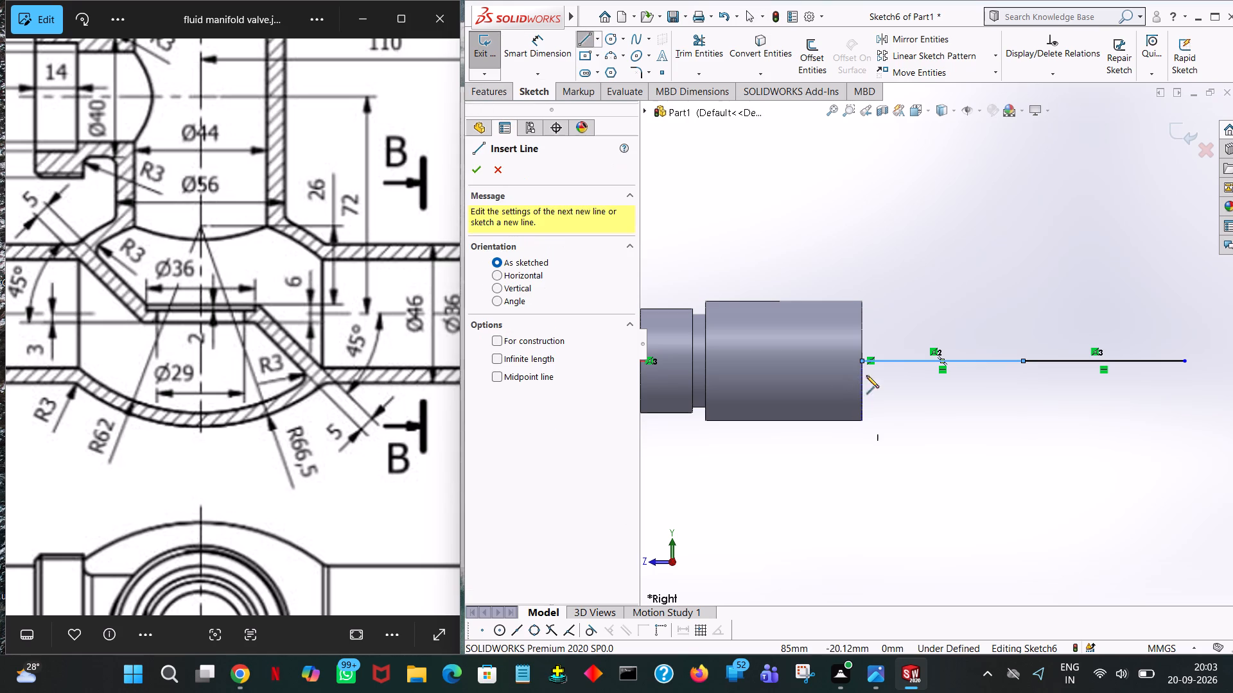
click(862, 361)
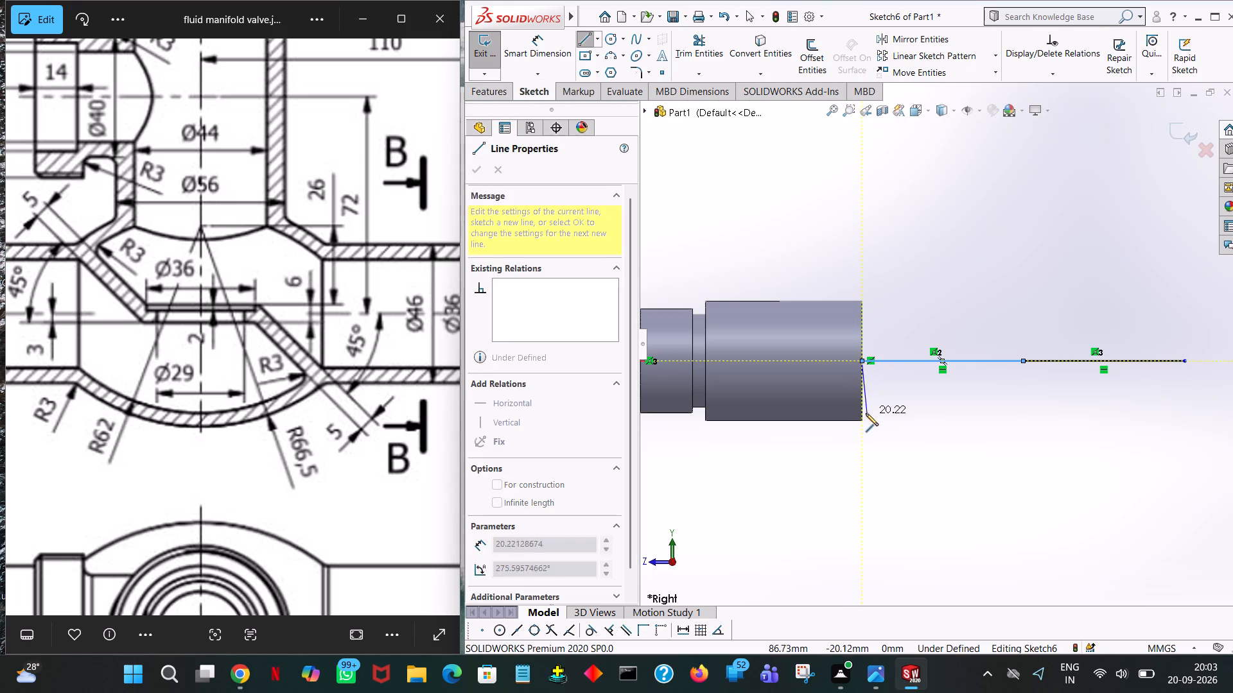
click(861, 422)
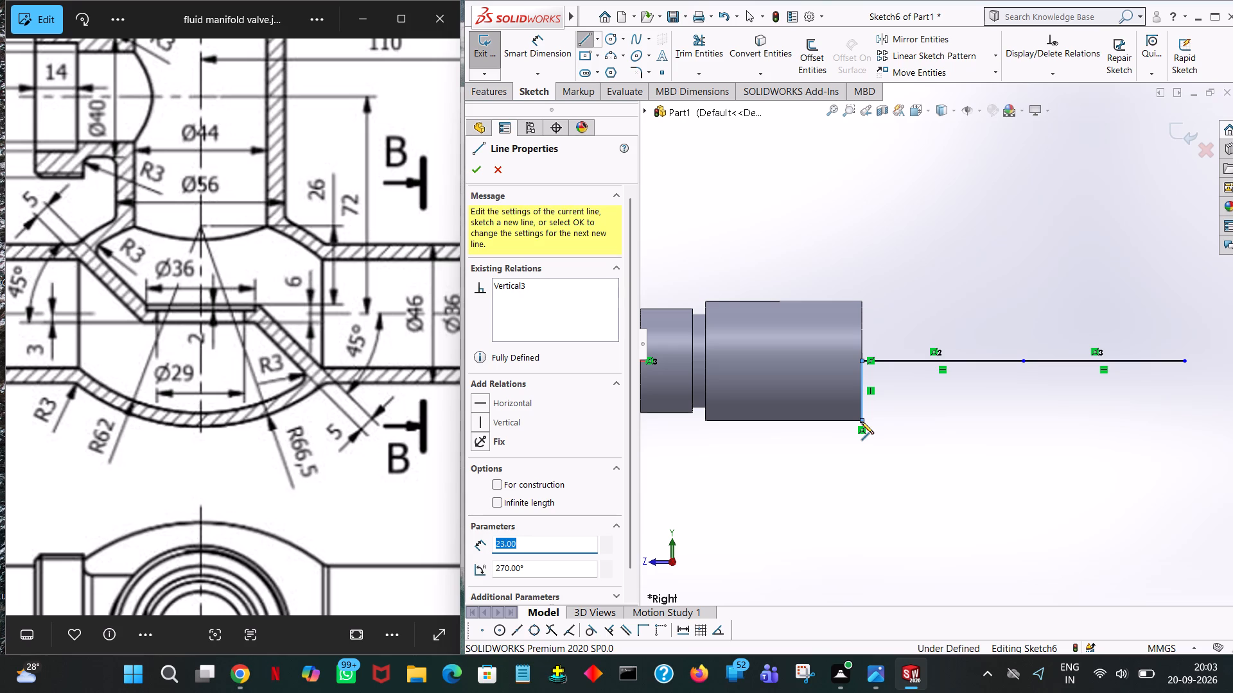
click(1184, 422)
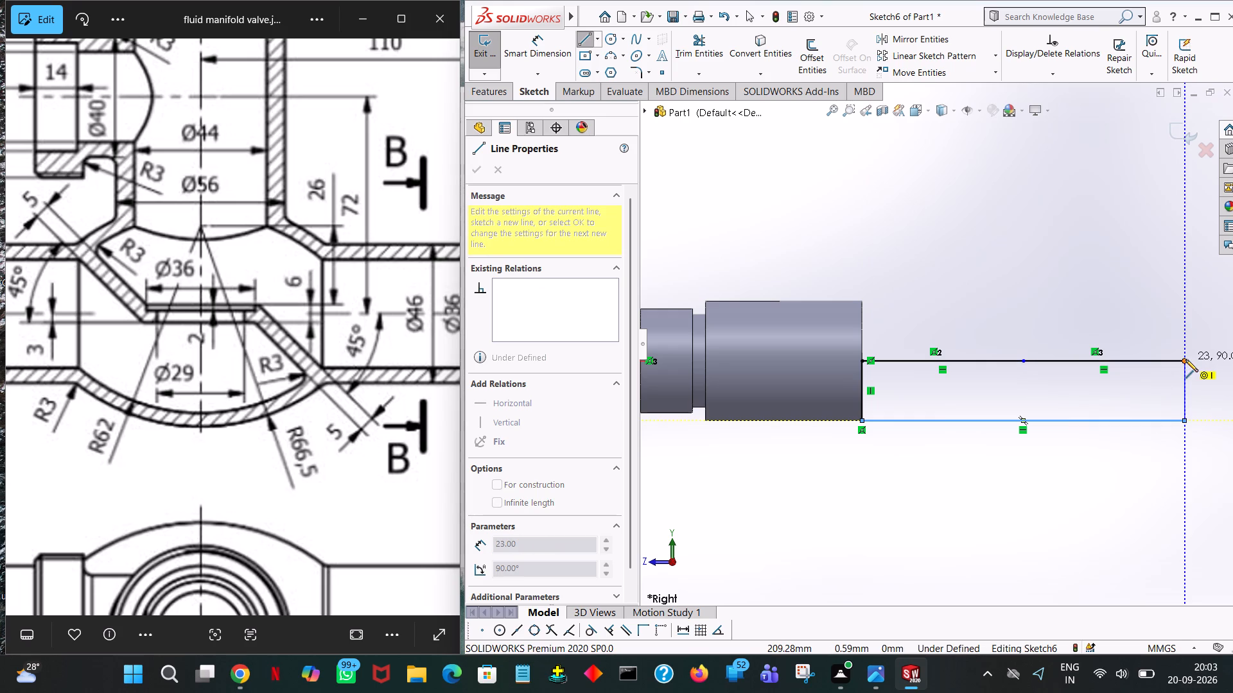
click(1183, 359)
right_click(1183, 359)
click(1199, 363)
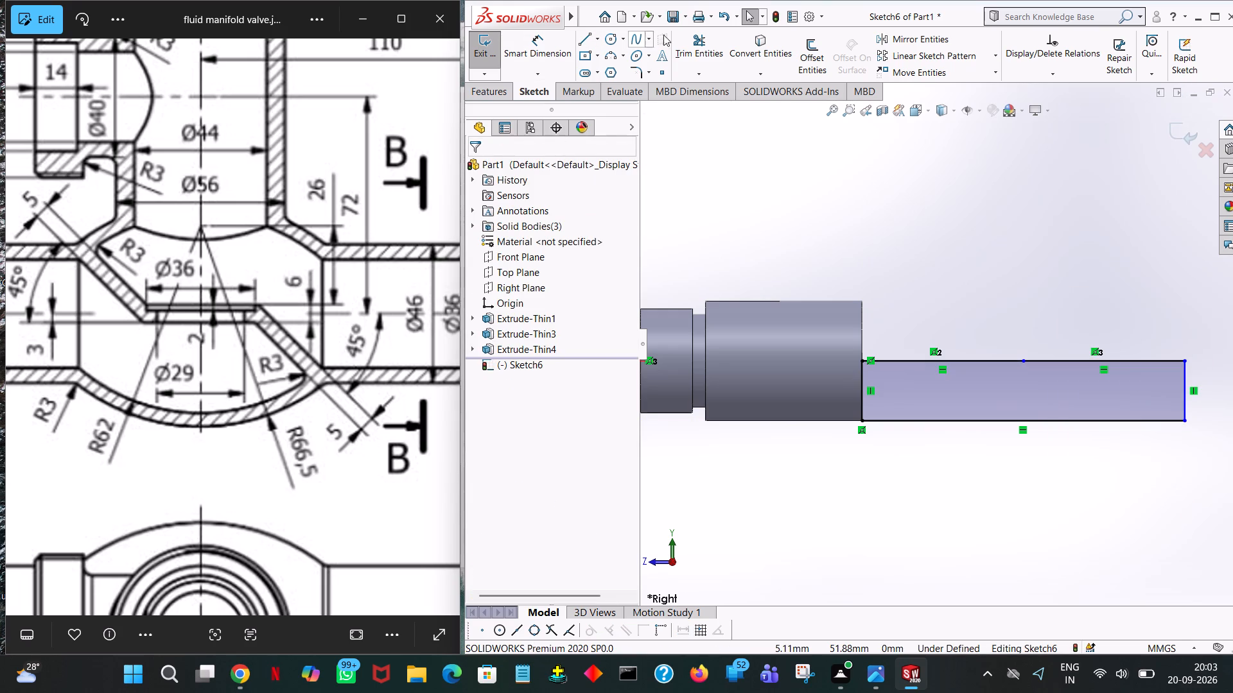
Trim away the 124 mm horizontal line along the bottom of the rectangular outline.
click(702, 45)
click(974, 422)
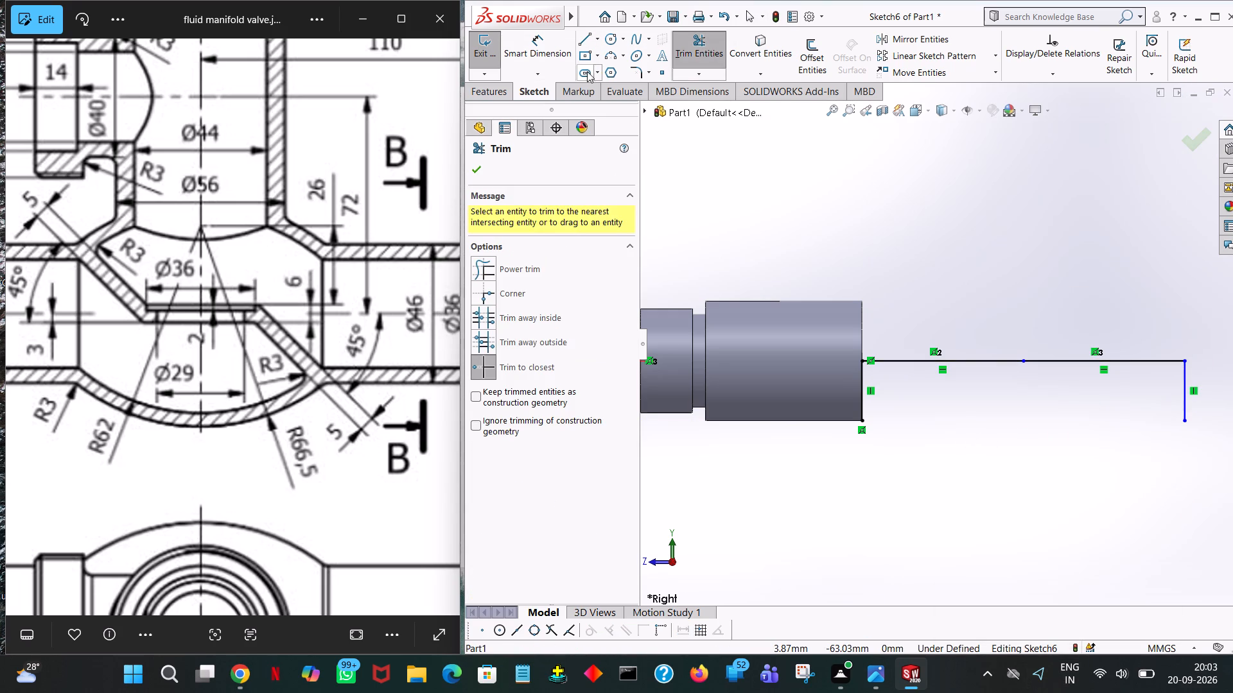
click(605, 54)
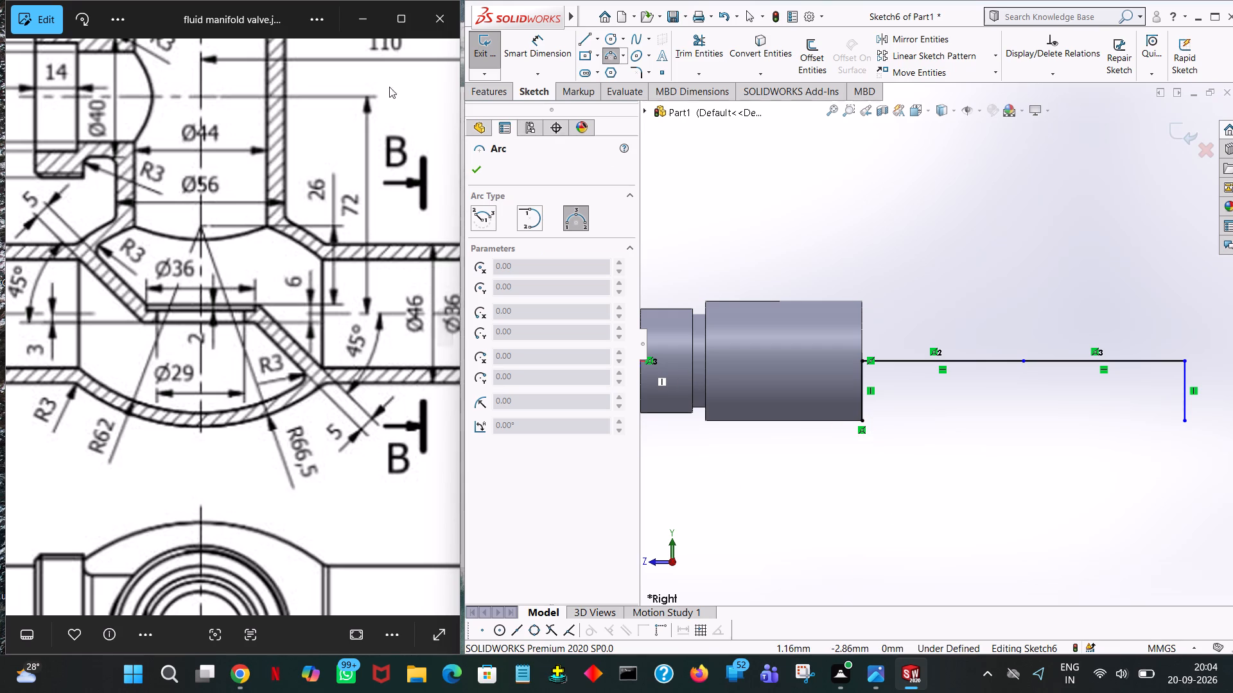
Dimension the outer vertical line at the far end of the axis as 23 mm long.
click(521, 49)
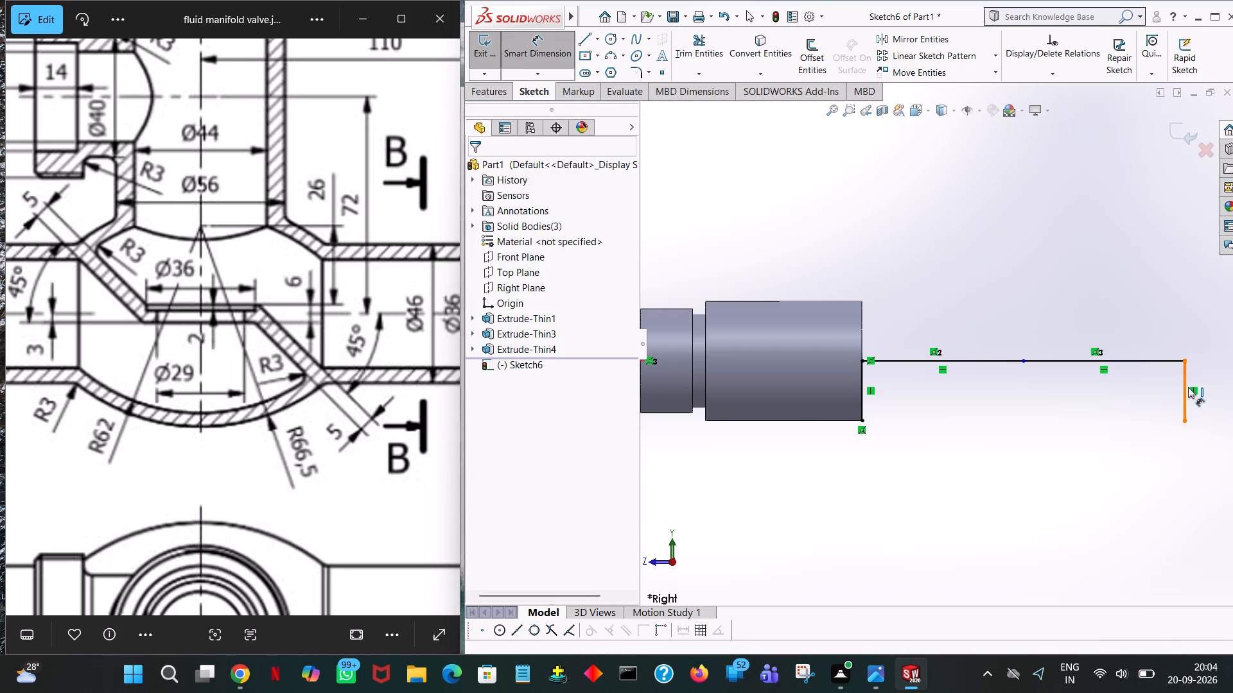
click(1188, 387)
click(1209, 355)
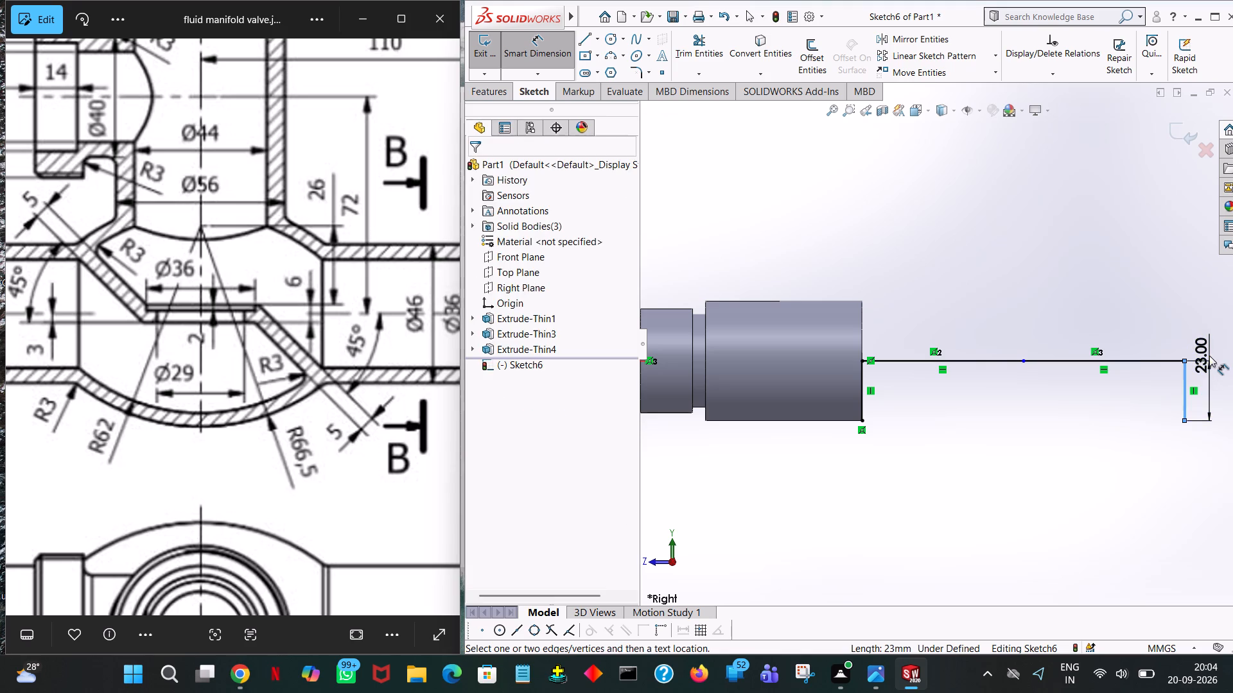
click(1149, 331)
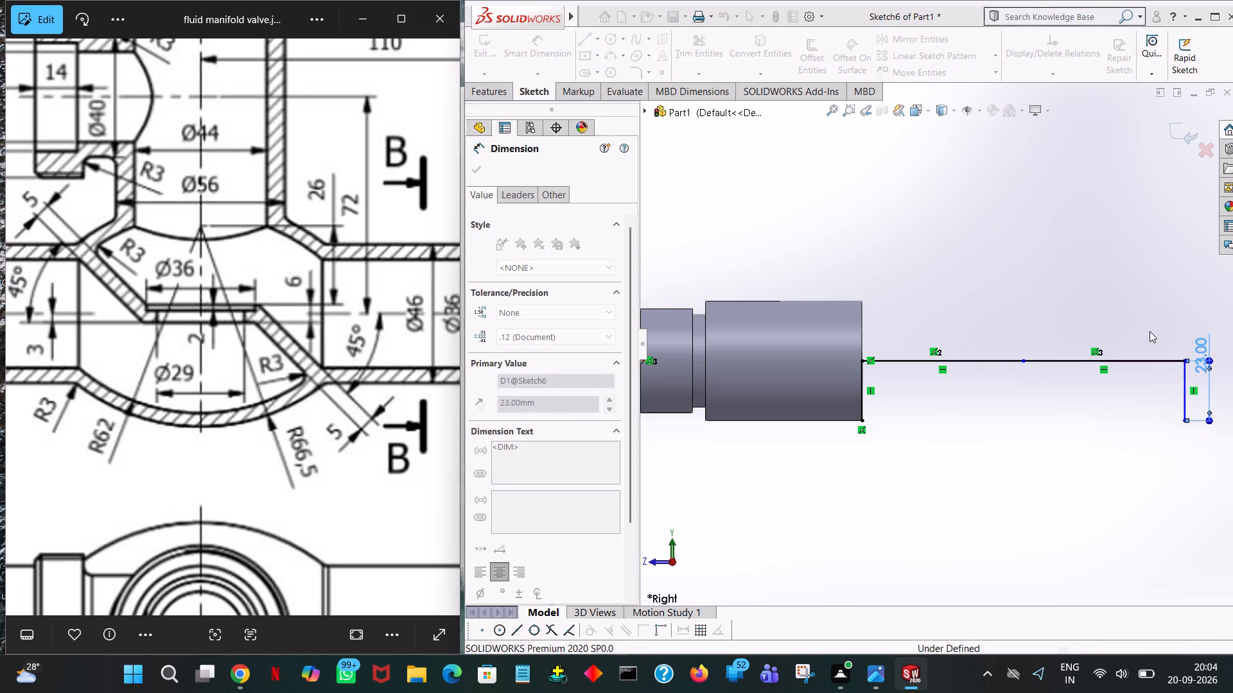
click(957, 322)
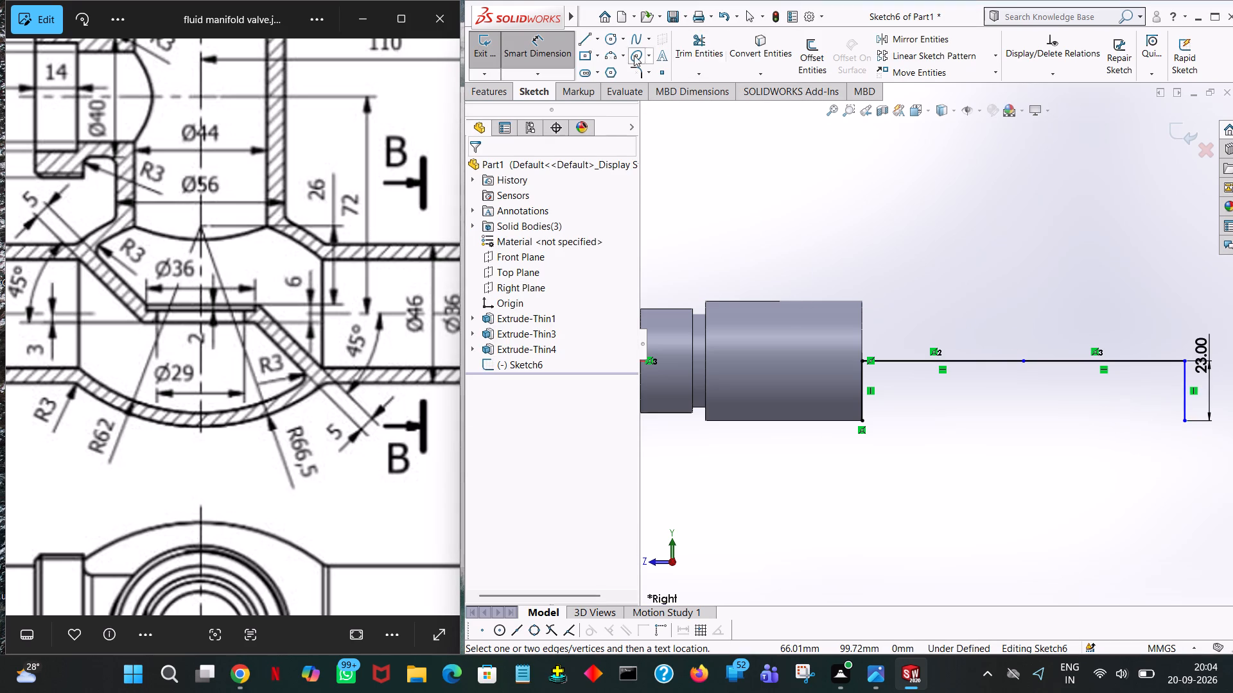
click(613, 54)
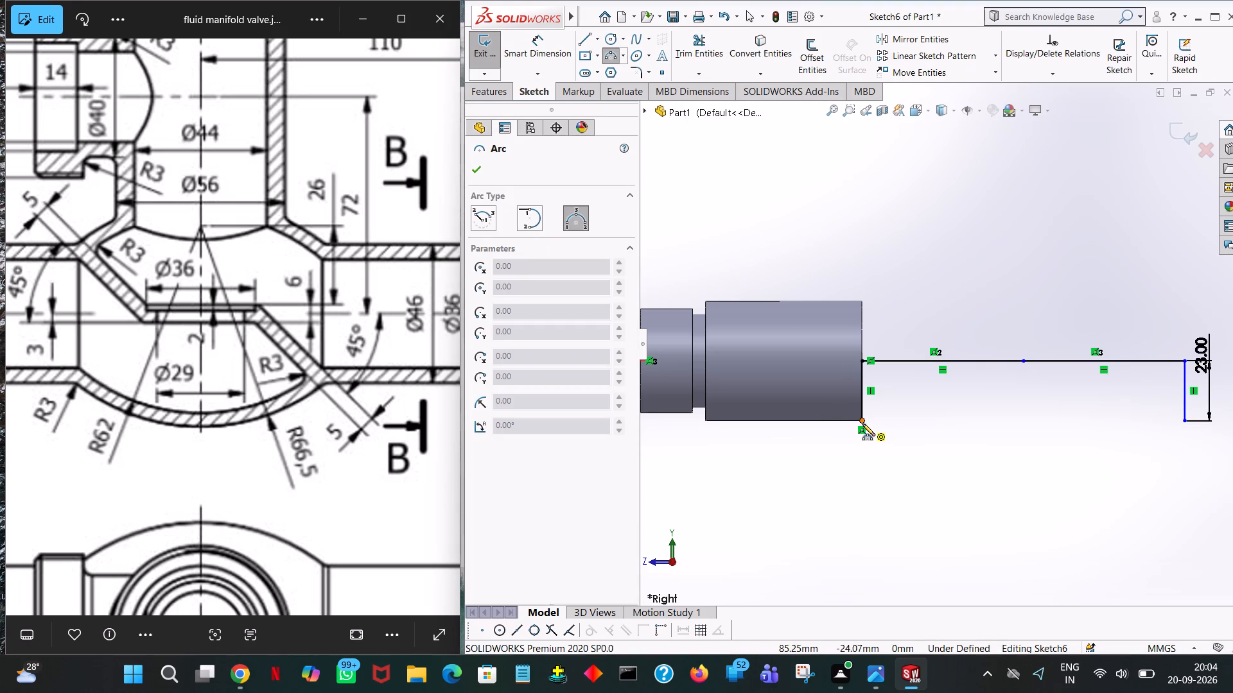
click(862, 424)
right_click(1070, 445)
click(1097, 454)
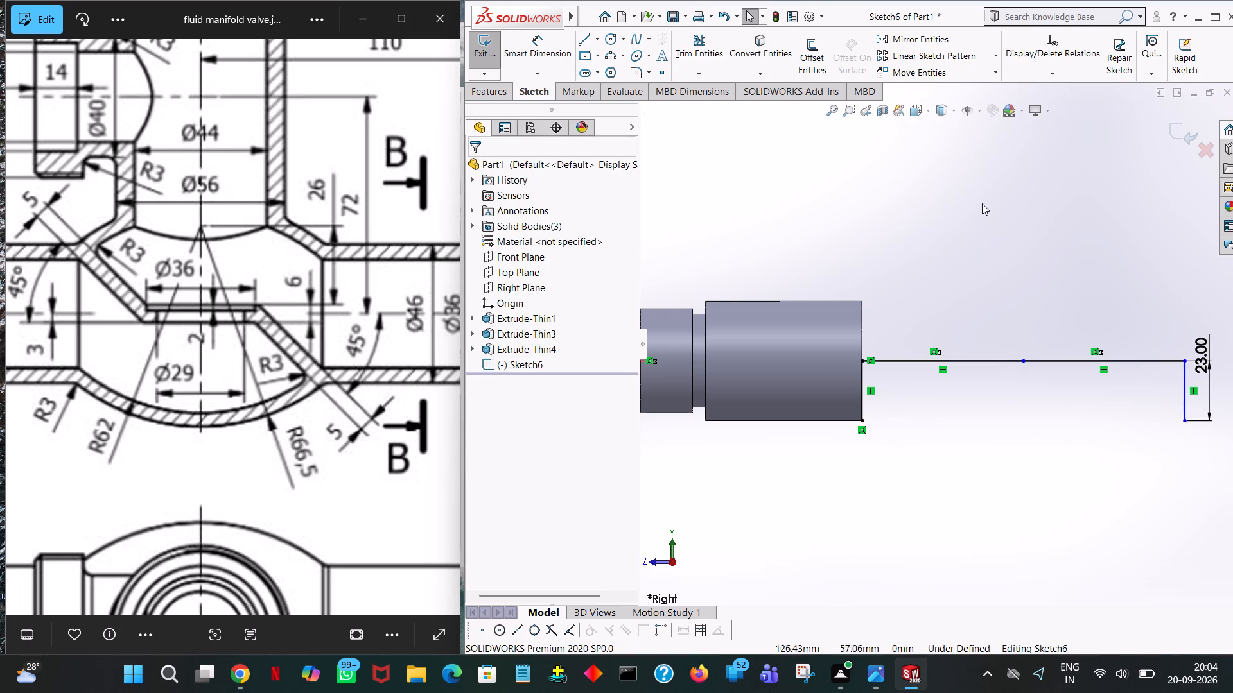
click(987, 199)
Add a driven angle dimension between the outer vertical line and the second axis line.
click(1184, 383)
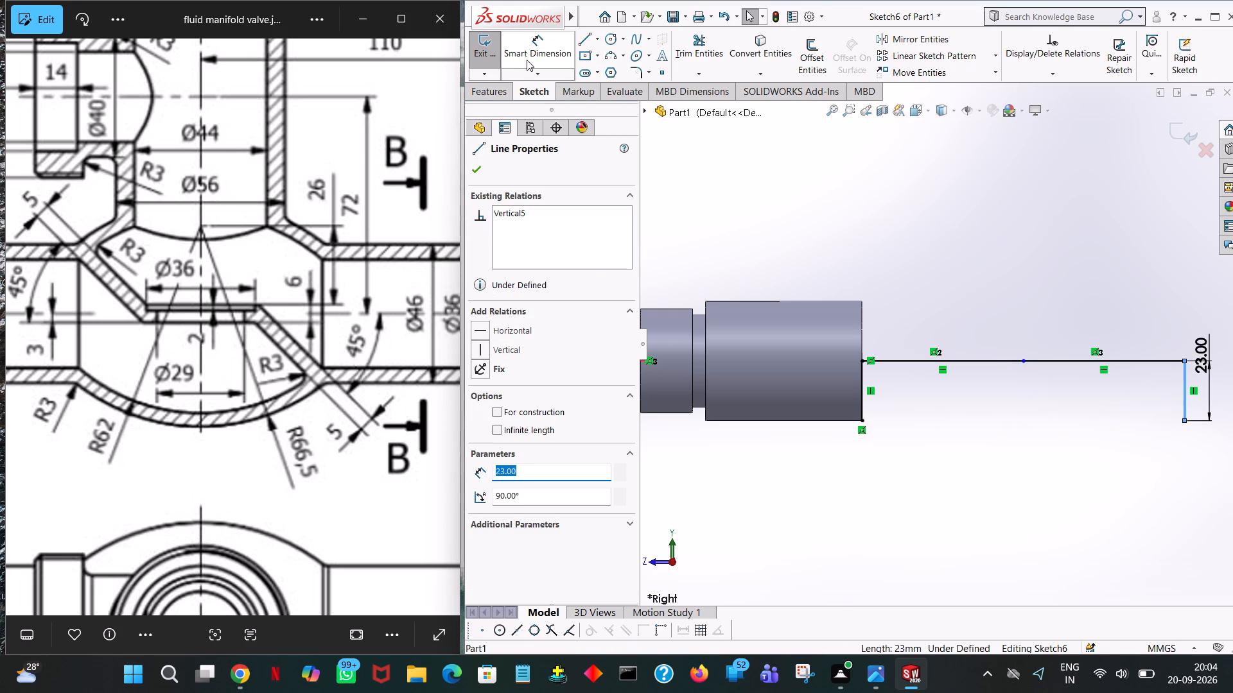
click(528, 58)
click(1187, 383)
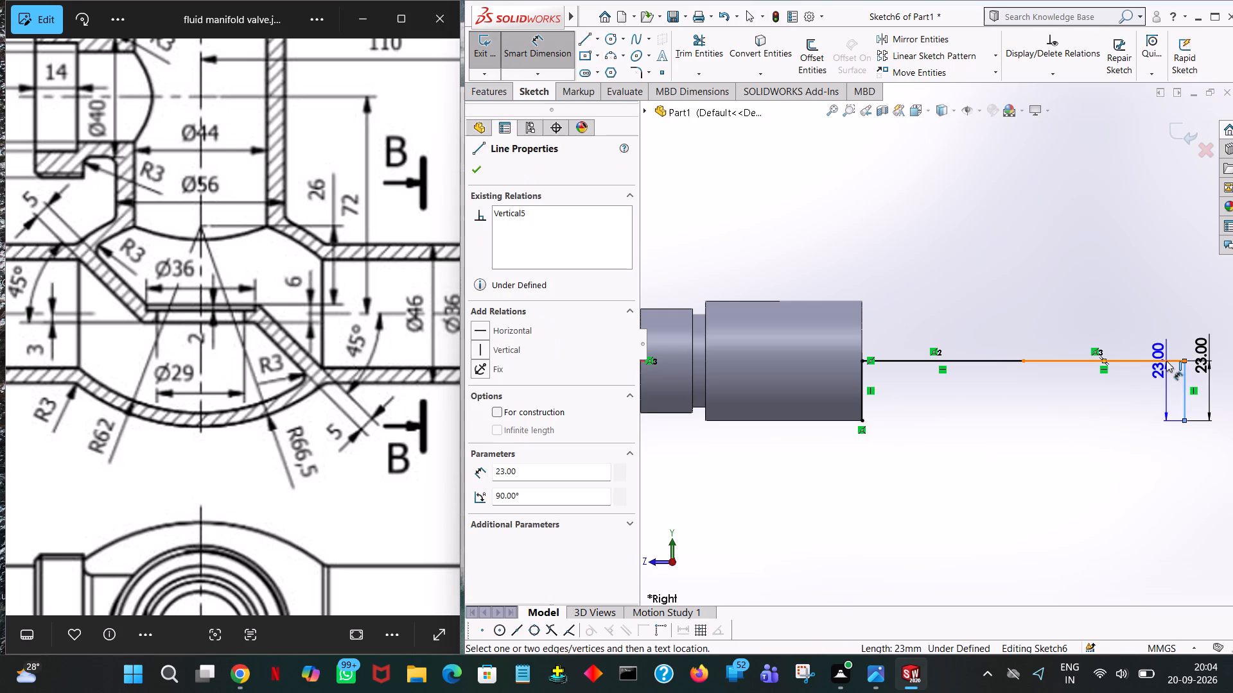
click(1166, 359)
click(1154, 271)
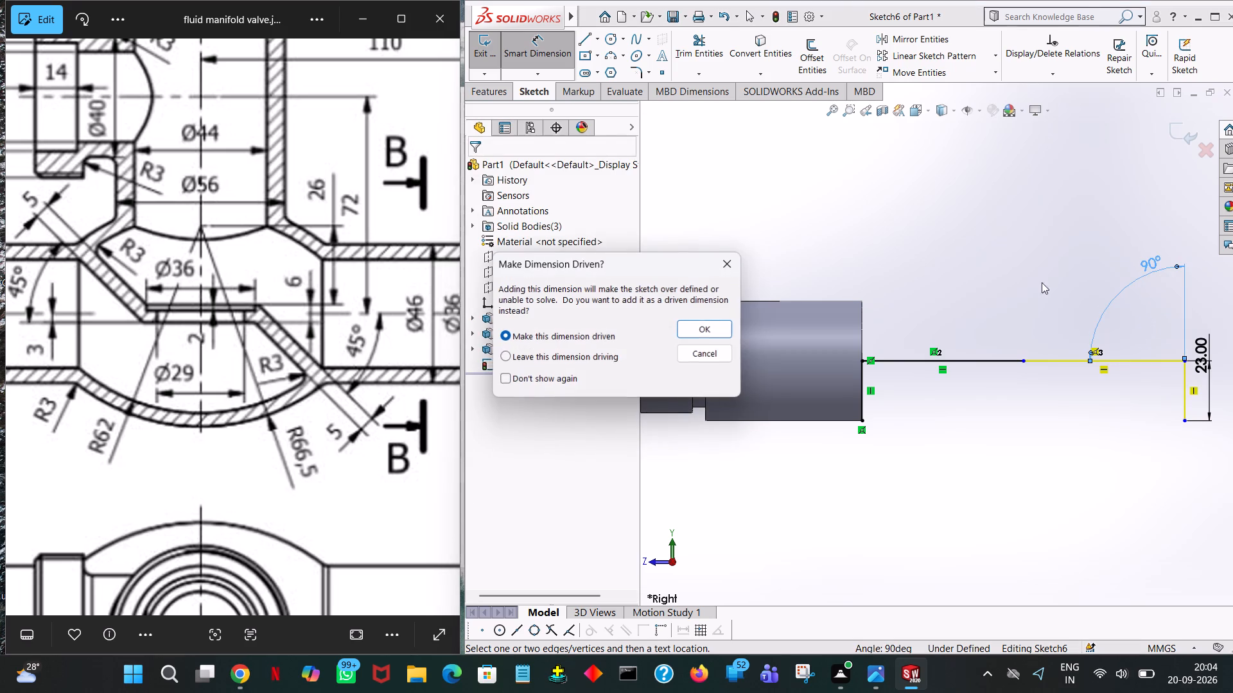
click(722, 330)
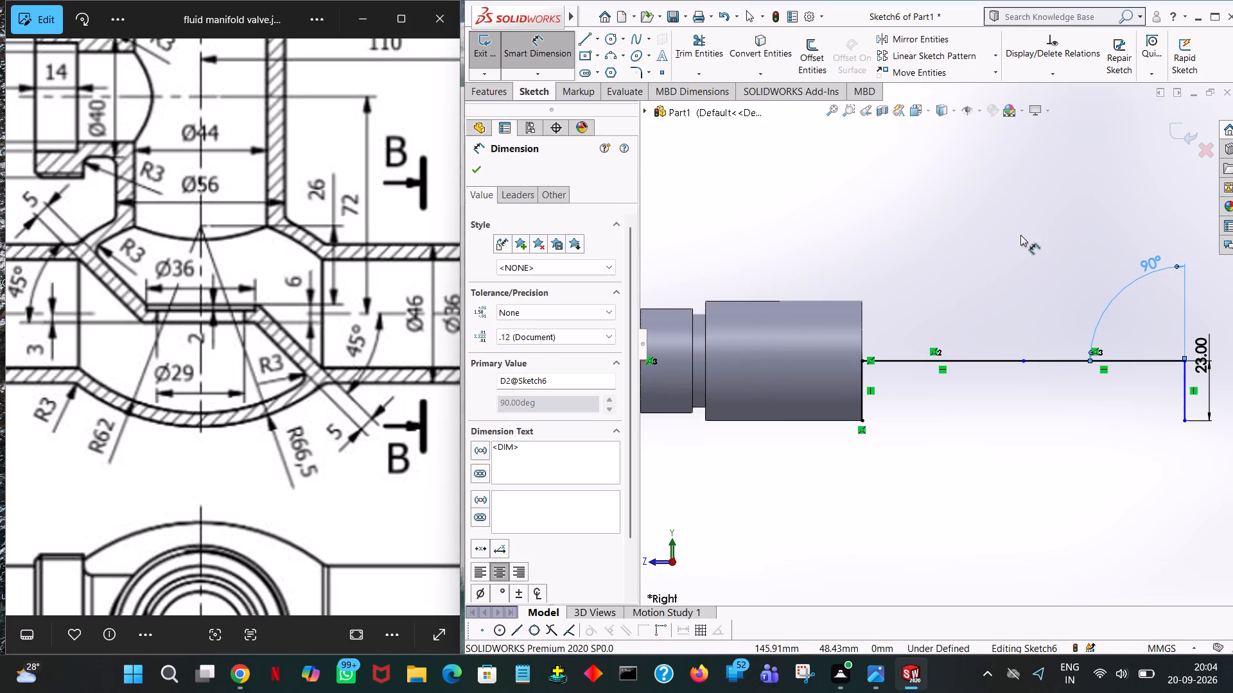
click(1020, 235)
Dimension the distance between the two vertical lines as 124 mm, placed above the pipe axis.
click(1186, 397)
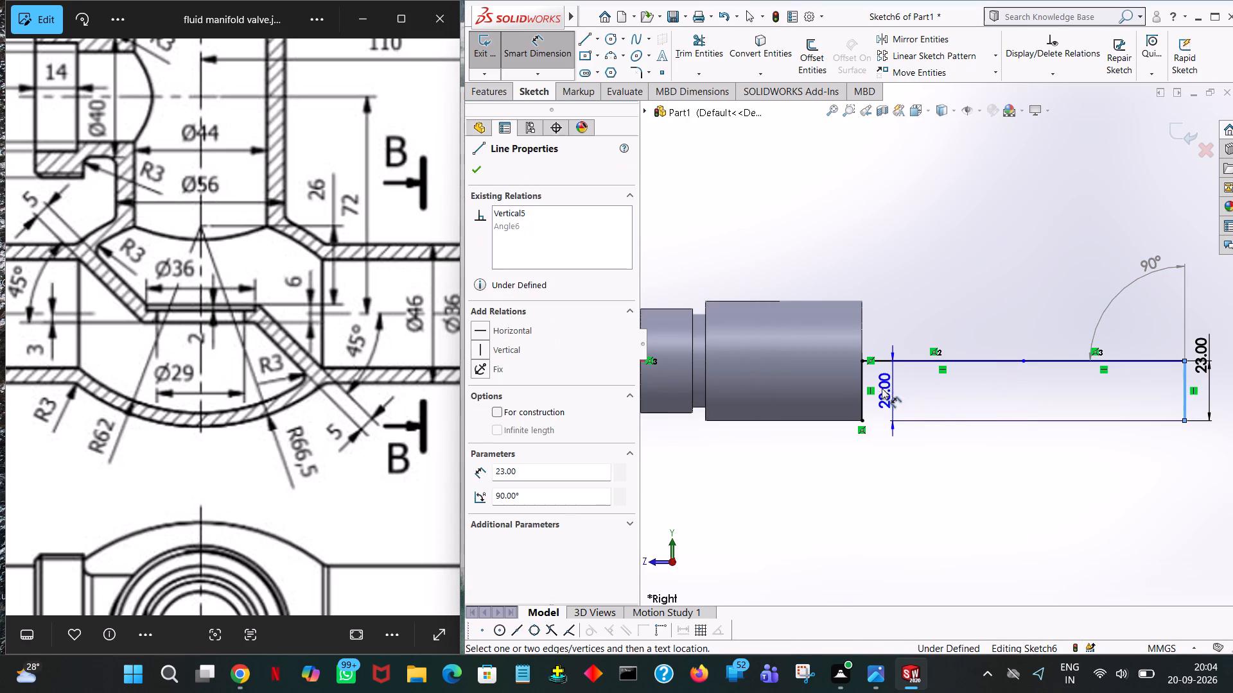
click(862, 388)
click(880, 227)
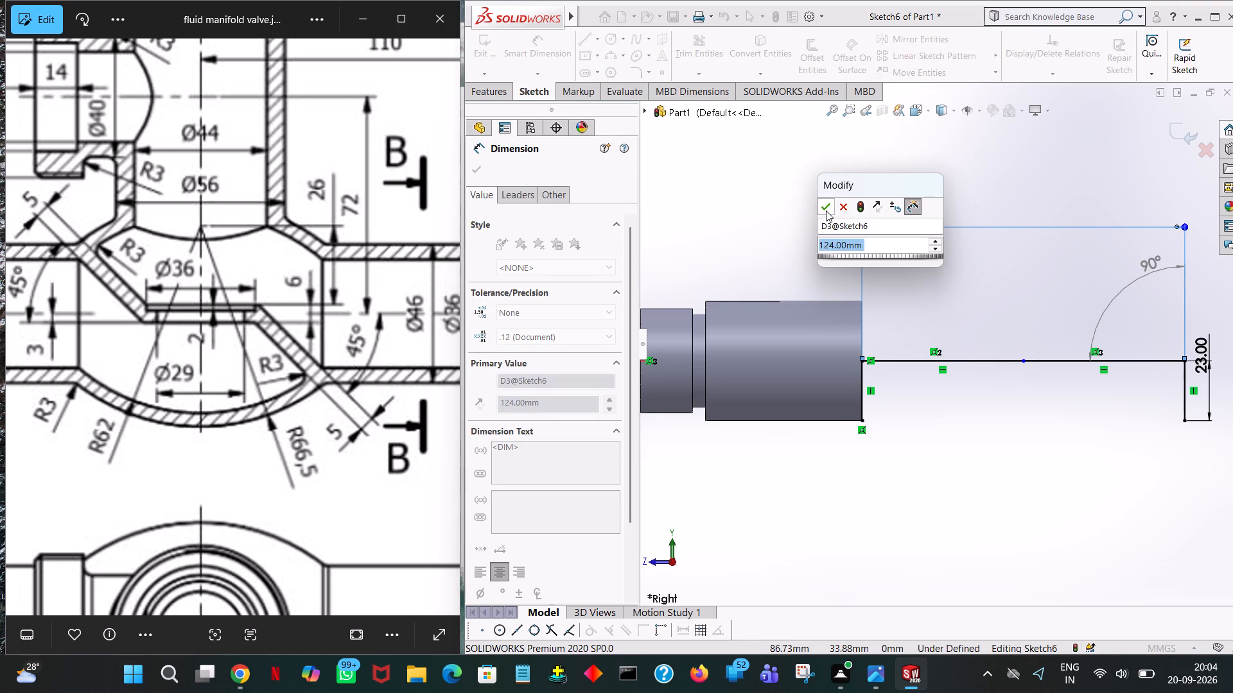
click(825, 210)
click(1045, 170)
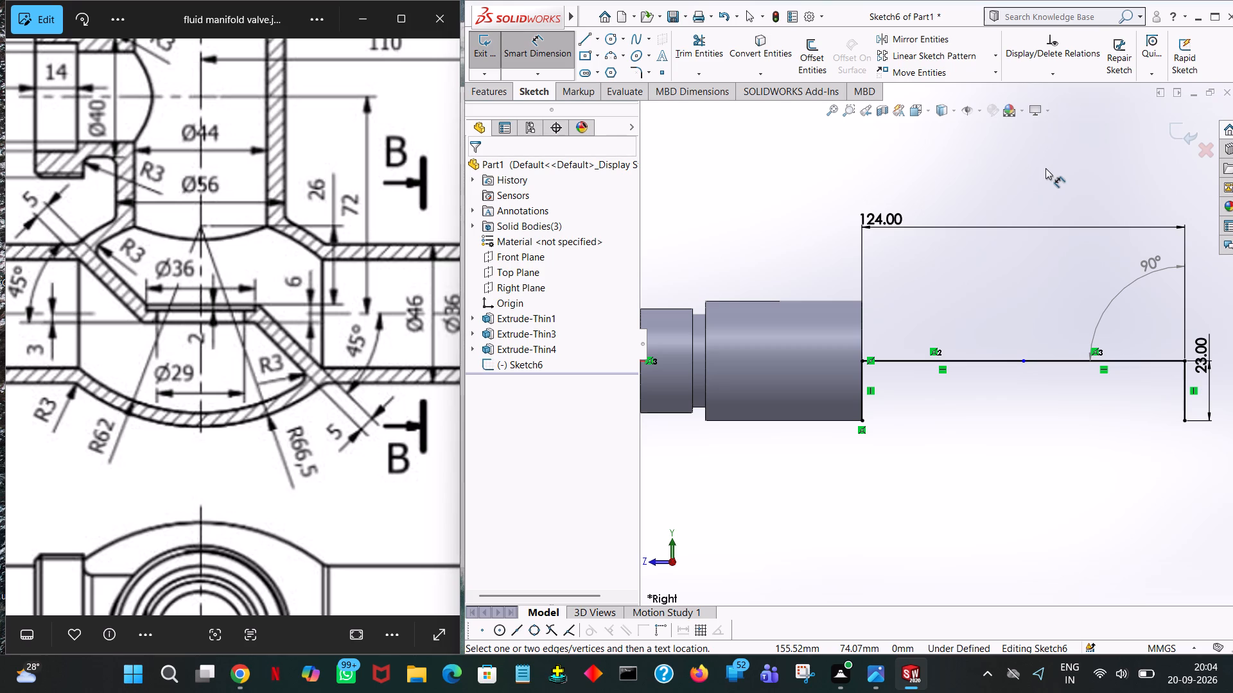
Sketch a three-point arc bulging downward with a radius of about 116 mm, joining the lower ends of the two vertical lines.
click(602, 55)
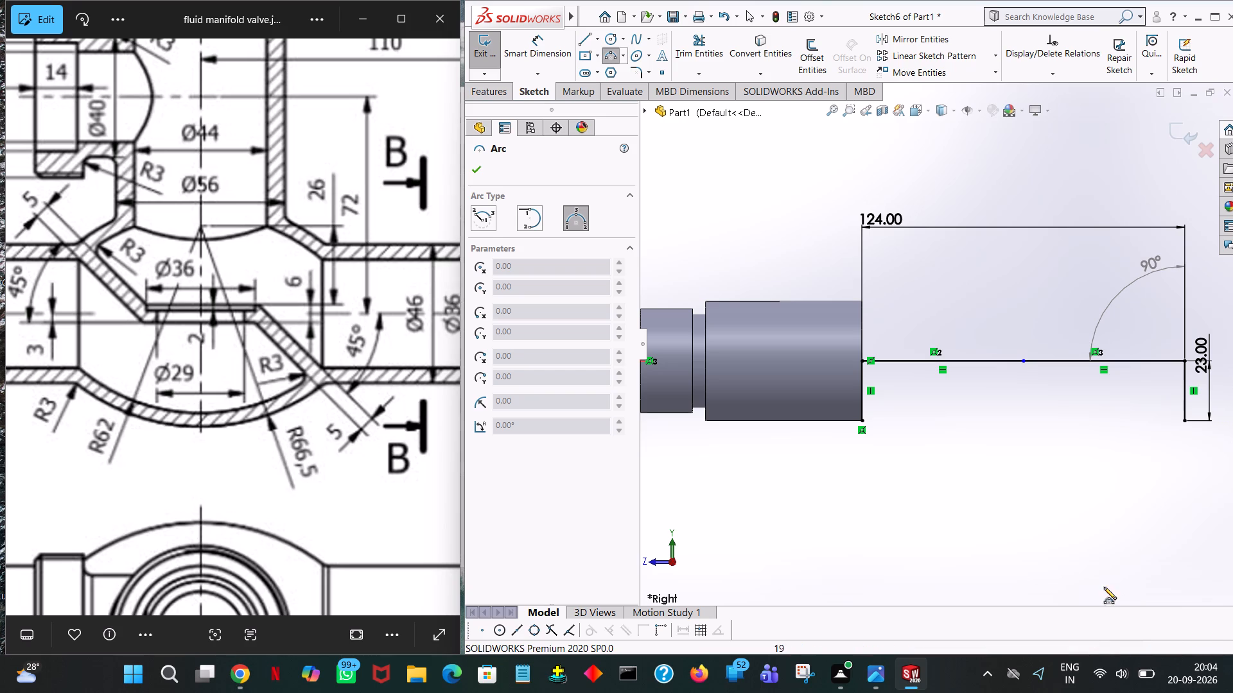
click(1184, 421)
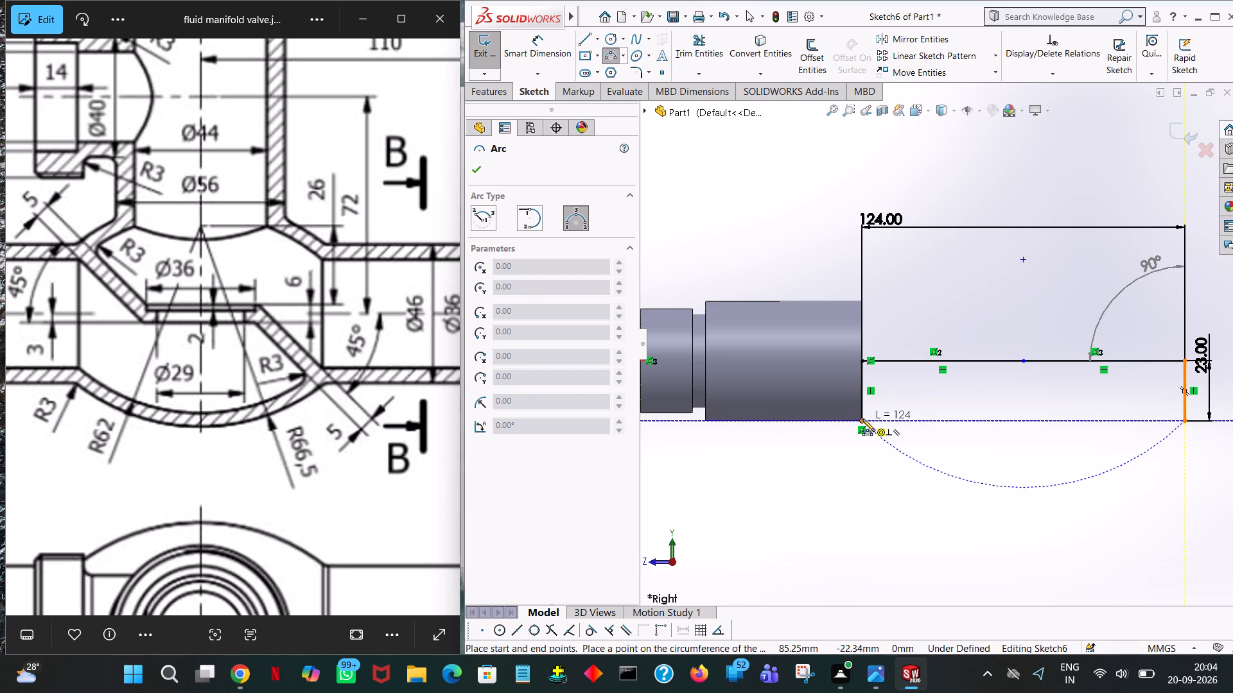
click(862, 419)
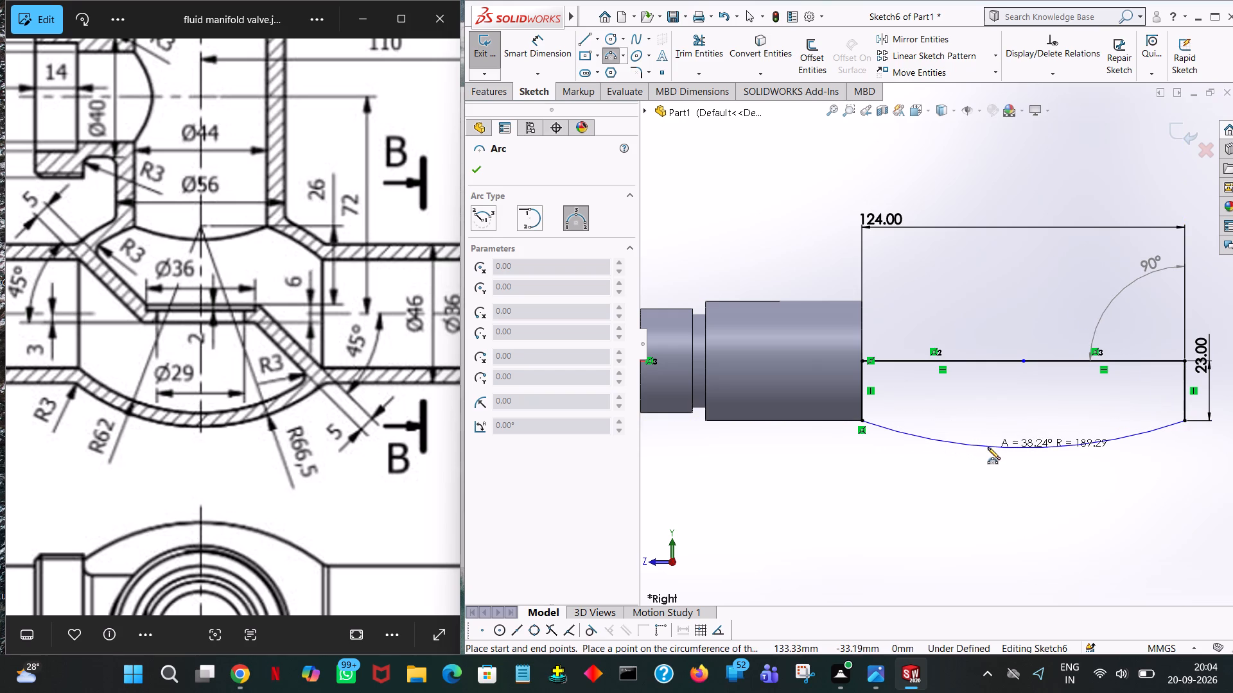
click(1014, 467)
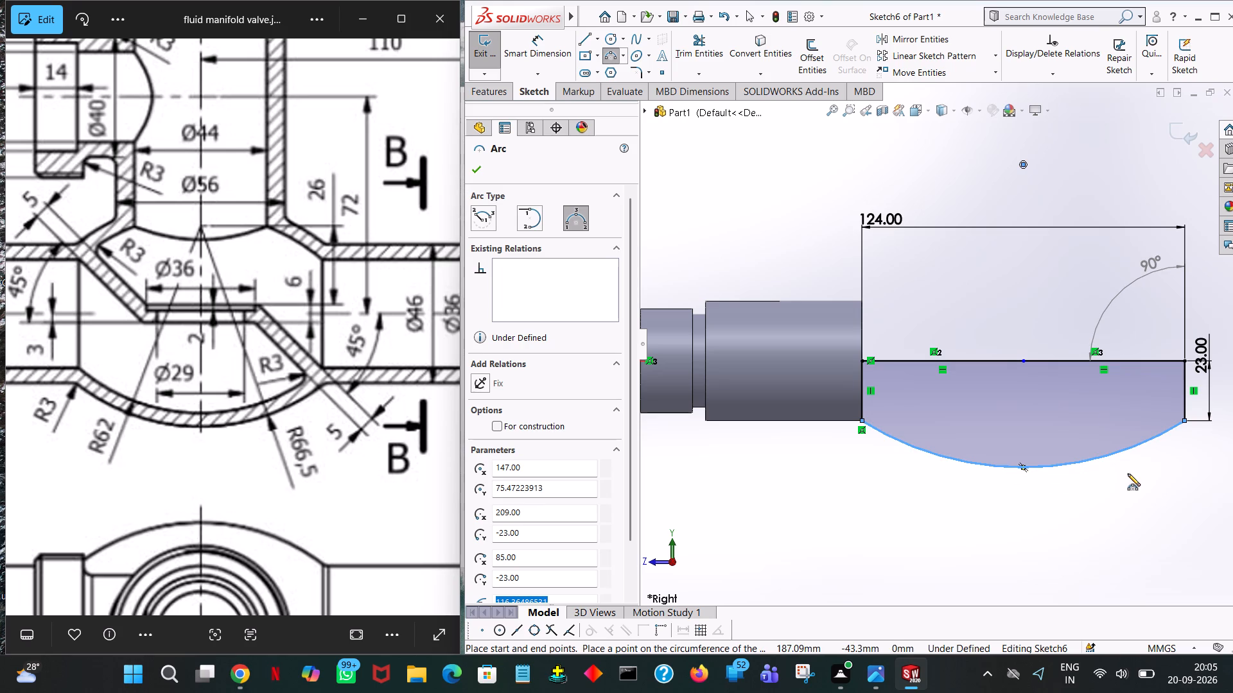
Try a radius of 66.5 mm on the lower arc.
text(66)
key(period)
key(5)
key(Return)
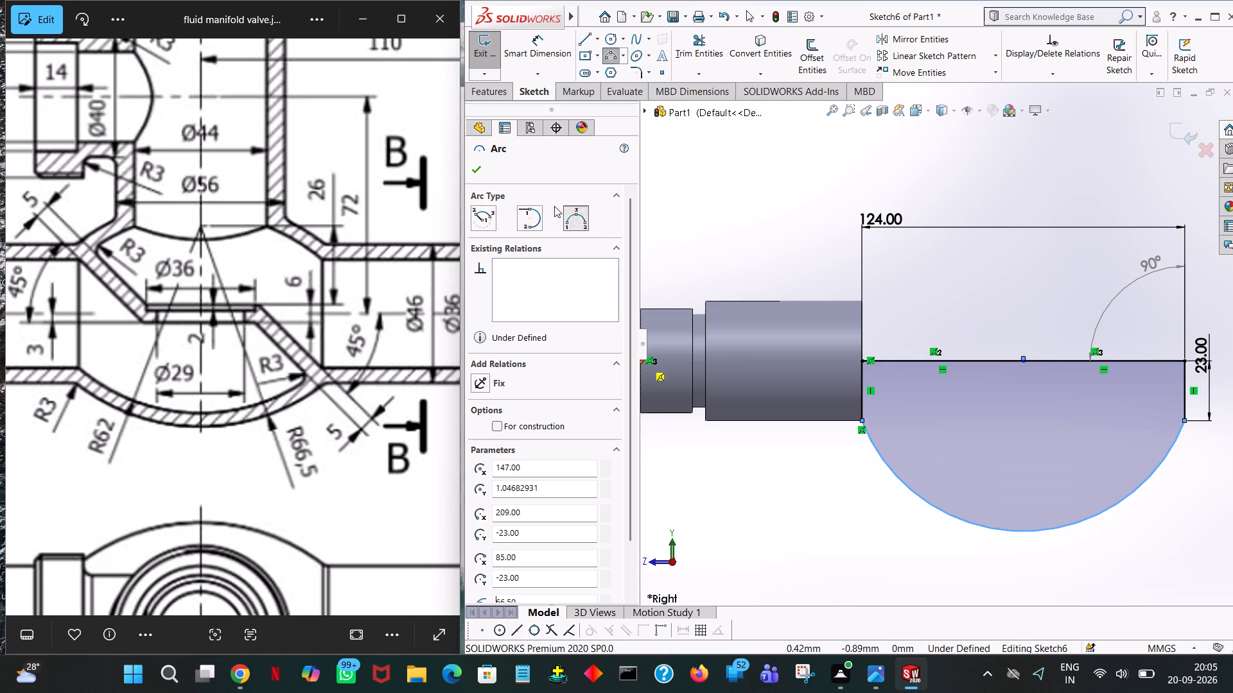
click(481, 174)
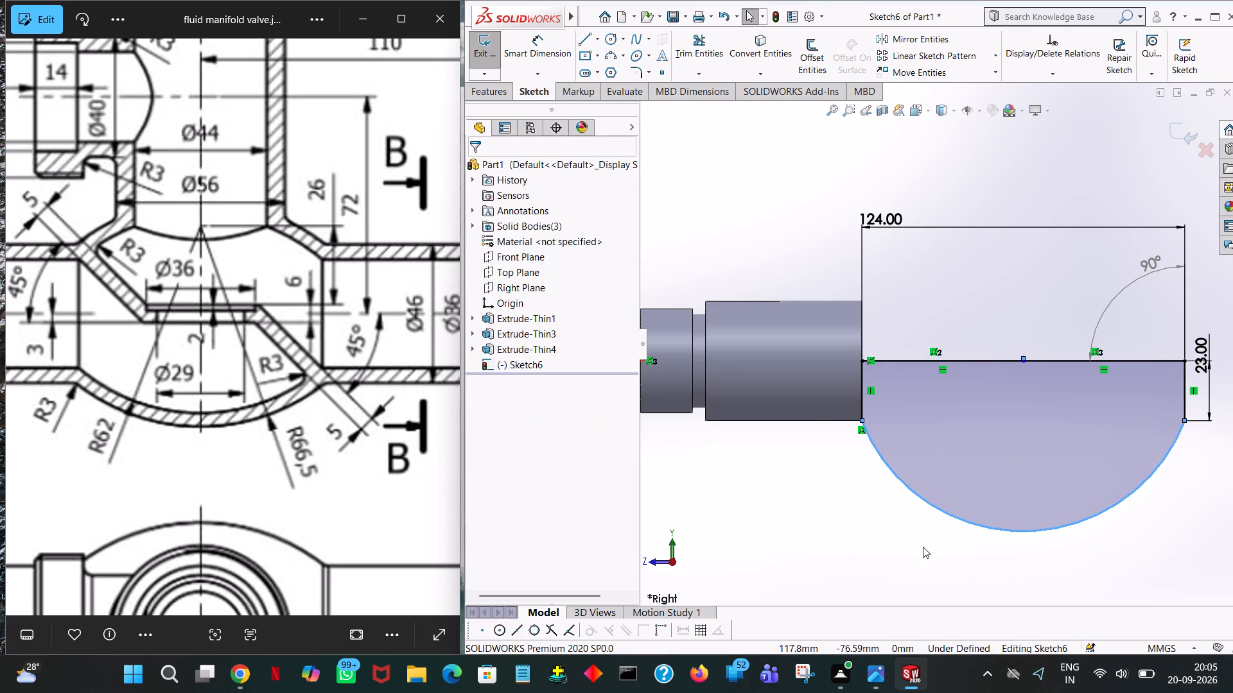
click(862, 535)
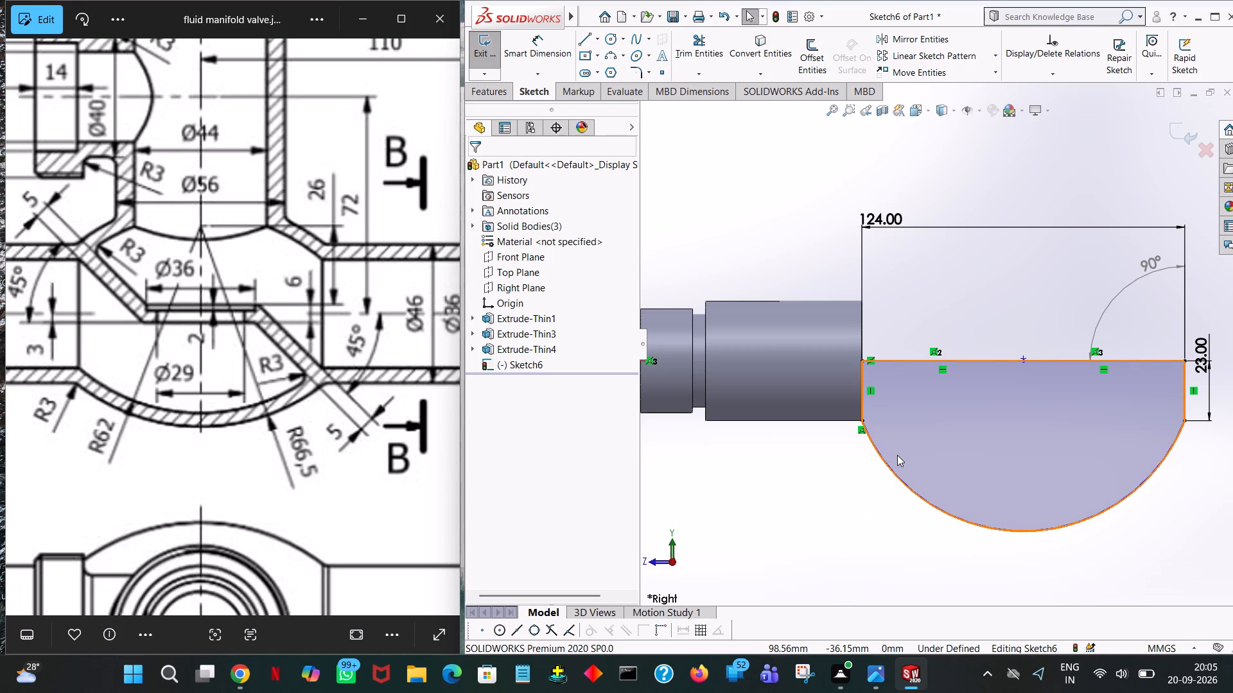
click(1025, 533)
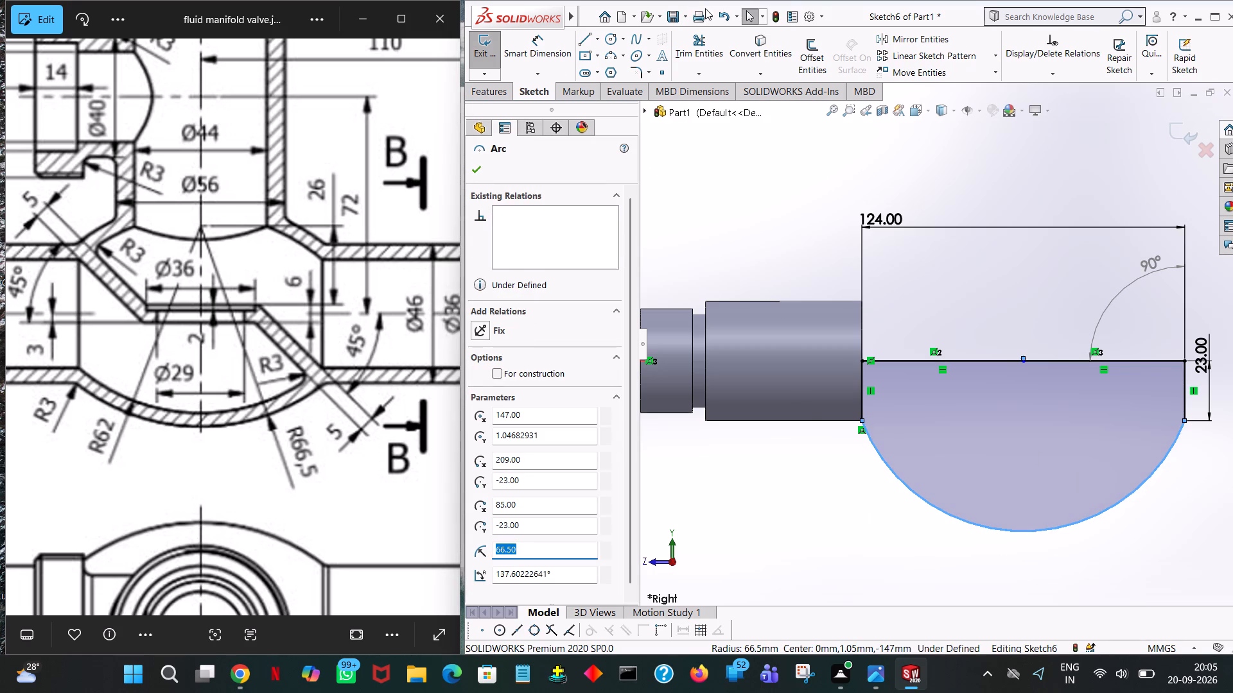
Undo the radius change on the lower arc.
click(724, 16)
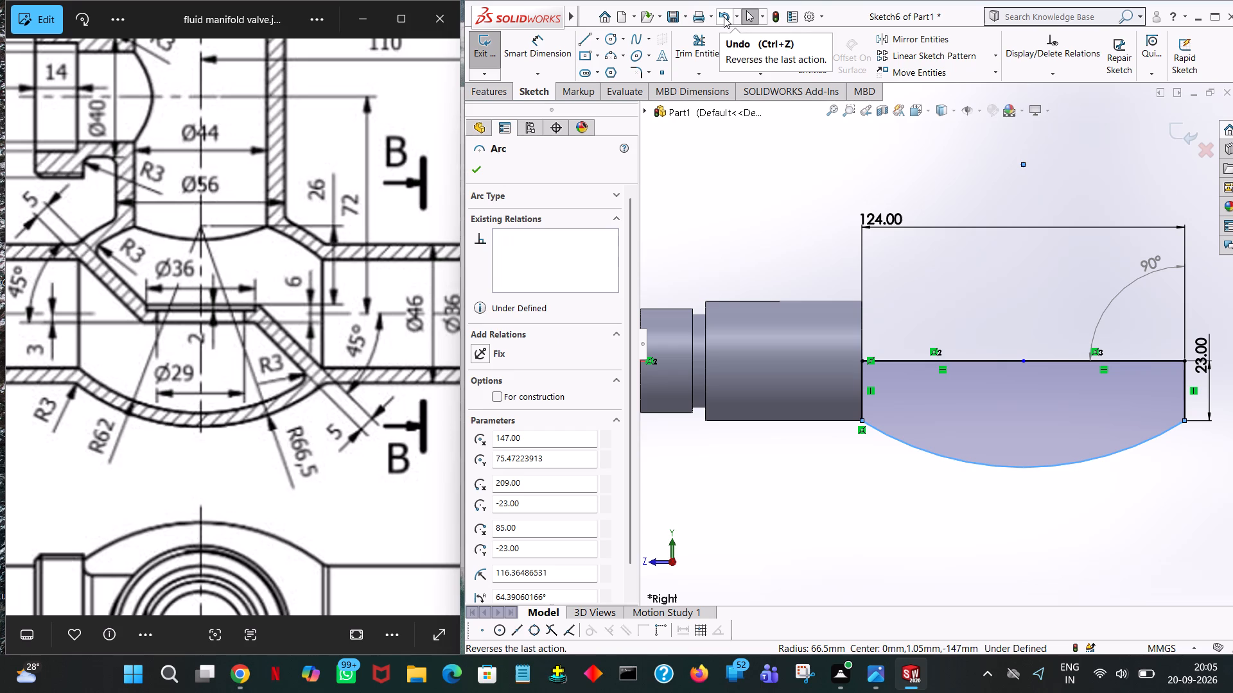
Reshape the lower arc between the two vertical lines and set its radius to 66.5 mm.
drag(631, 536, 629, 565)
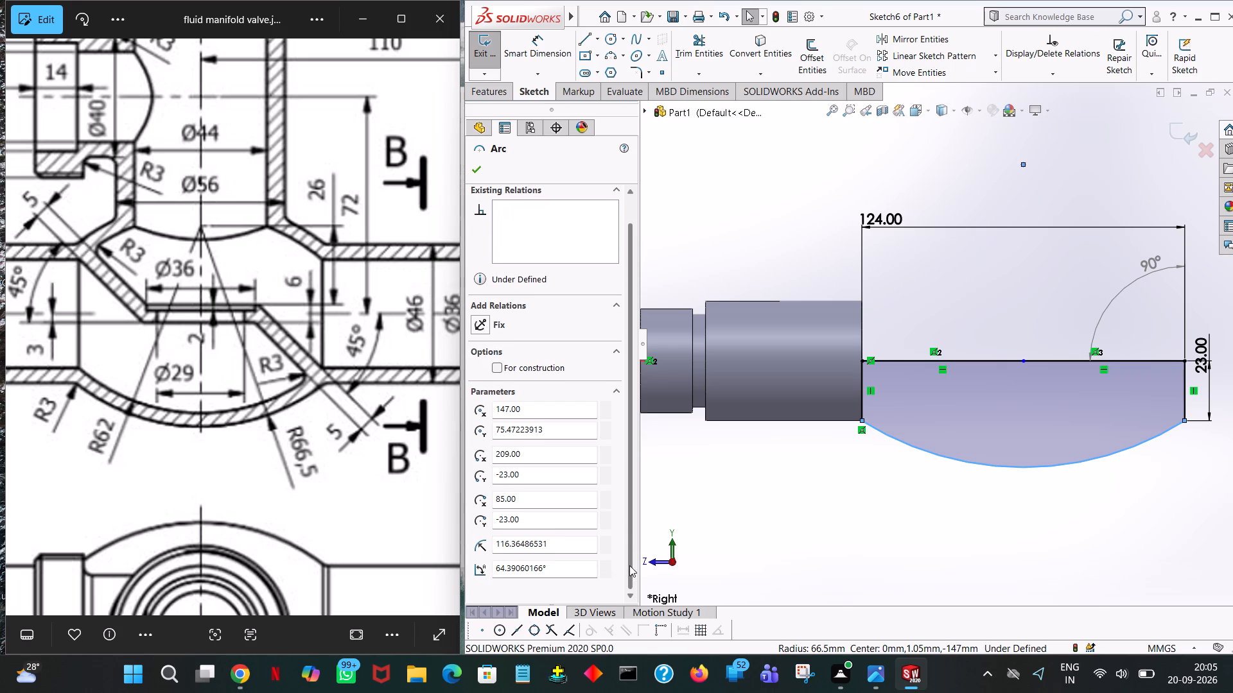
drag(629, 565, 629, 588)
drag(990, 465, 990, 490)
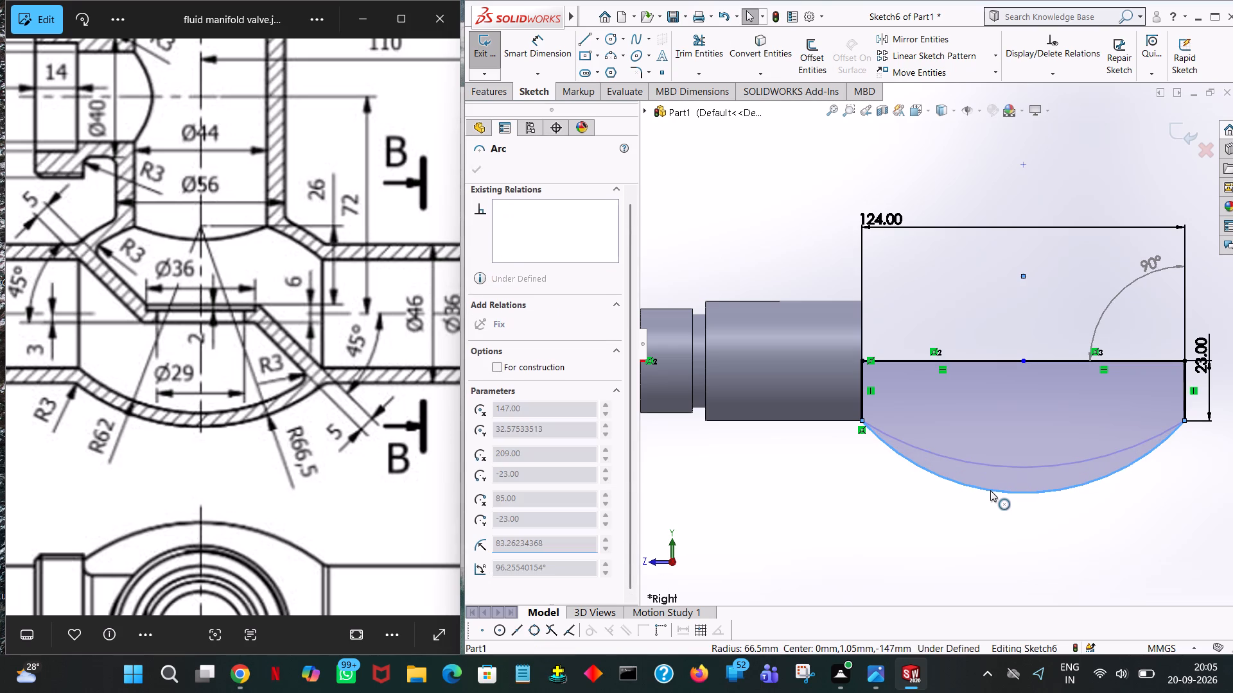
drag(990, 490, 992, 481)
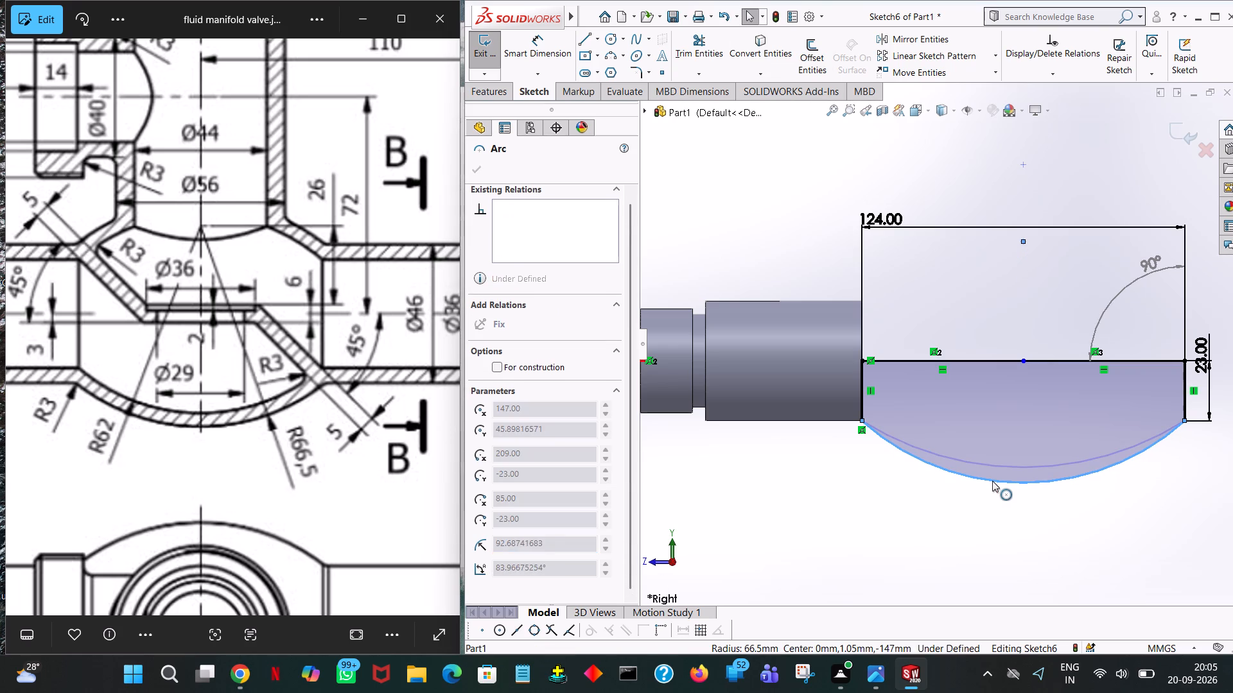
drag(992, 481, 996, 471)
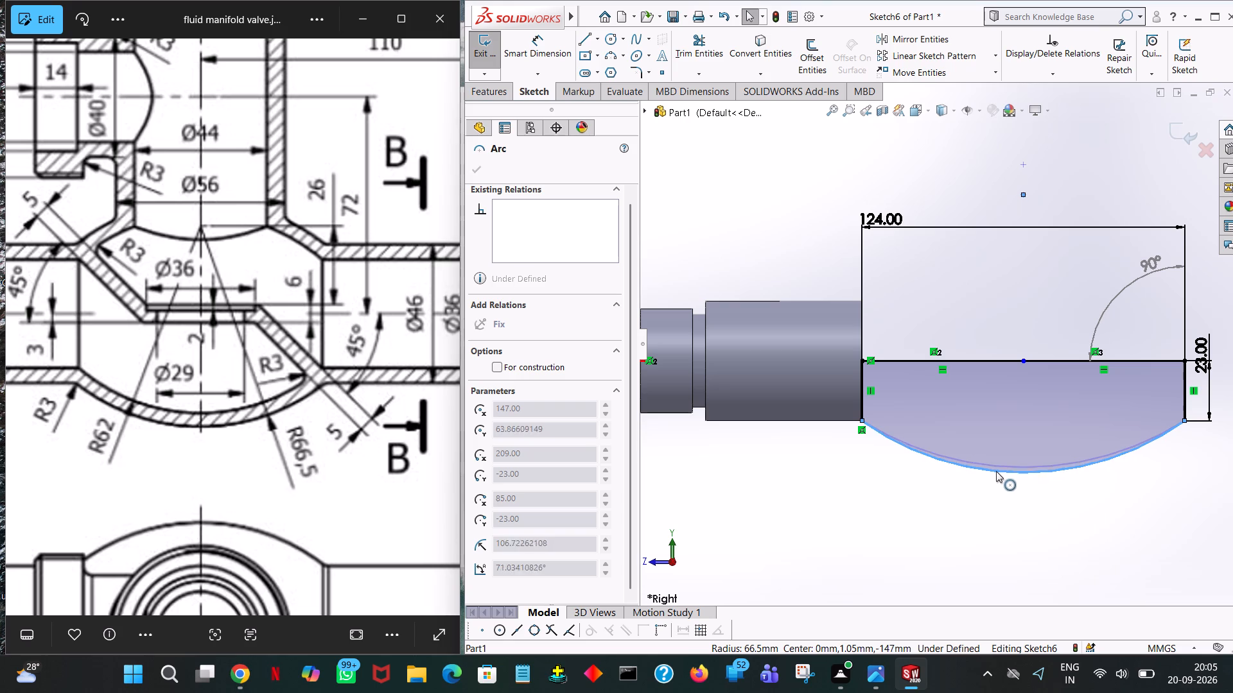
drag(996, 471, 1000, 467)
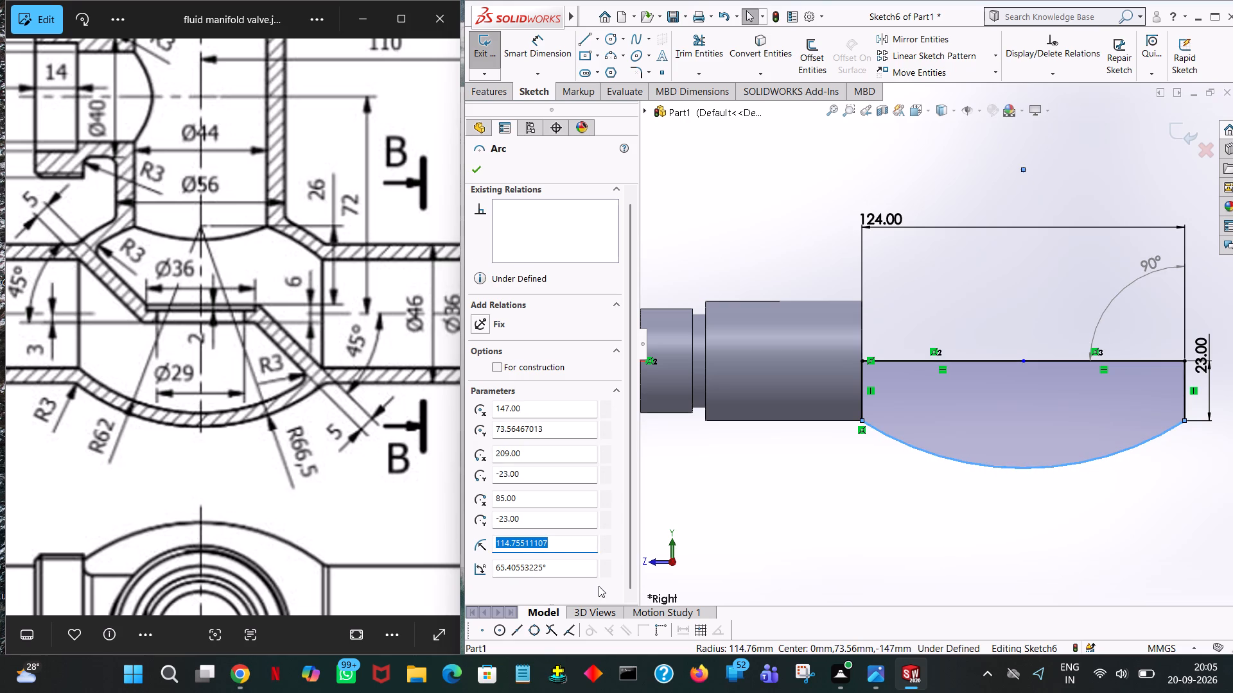
text(66.5)
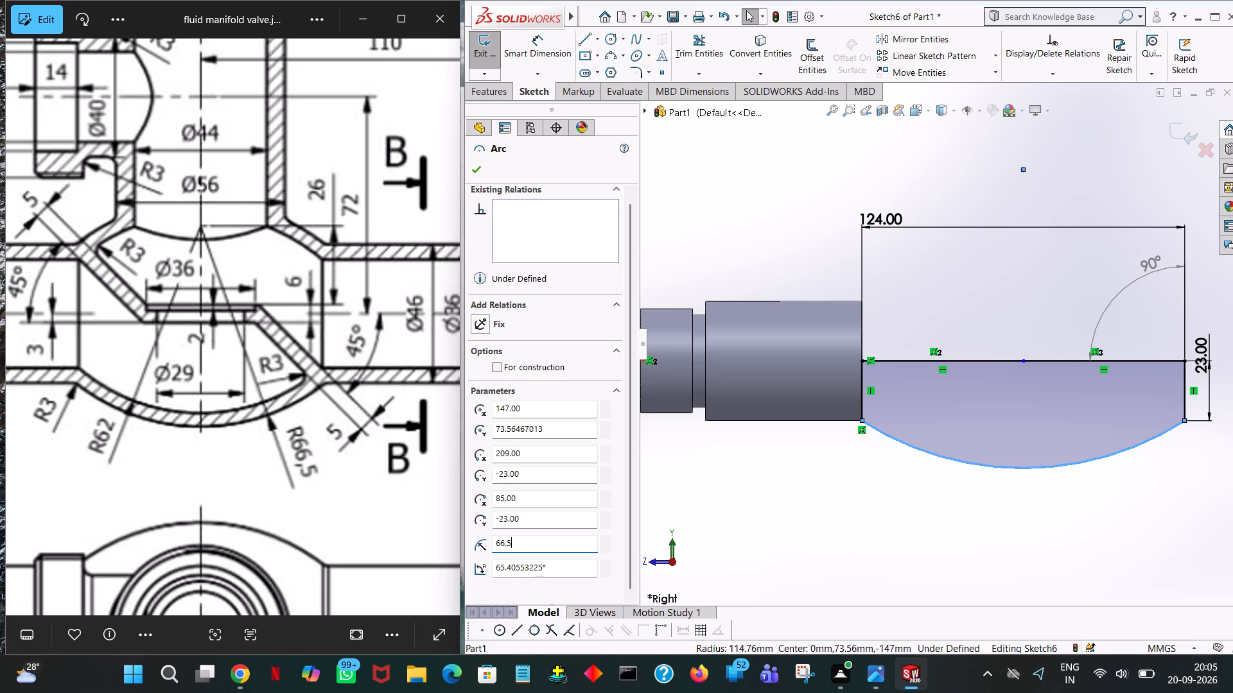
key(Return)
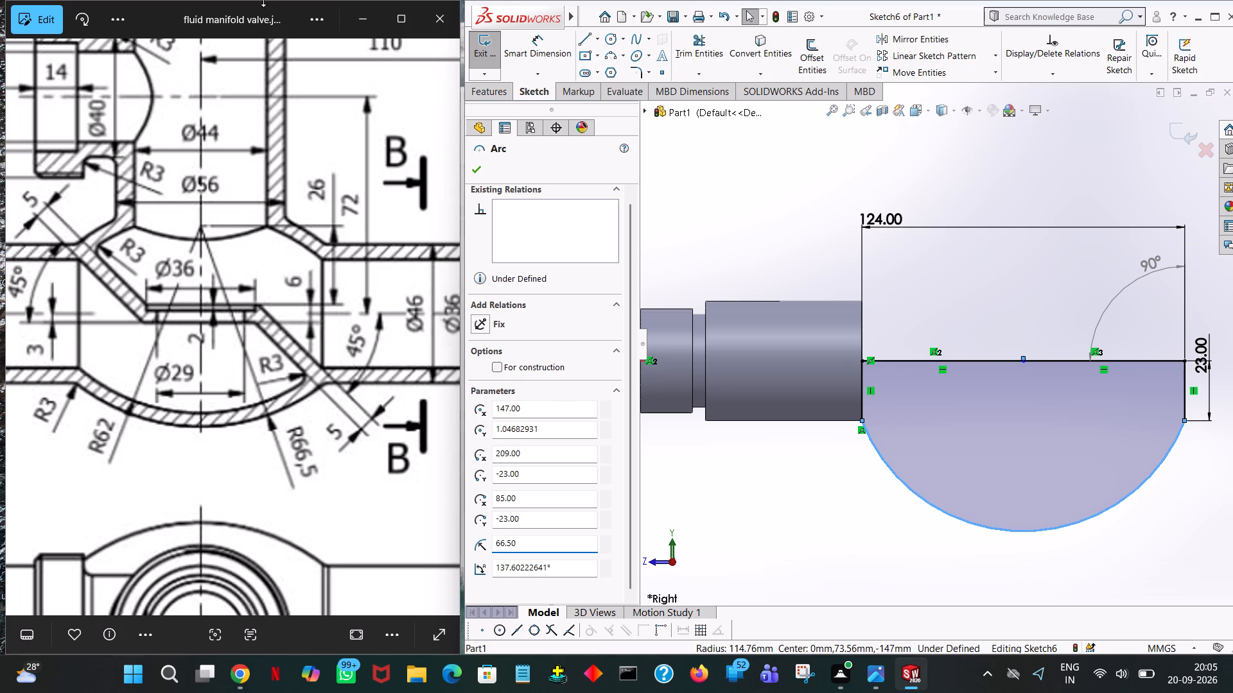
click(481, 162)
click(717, 217)
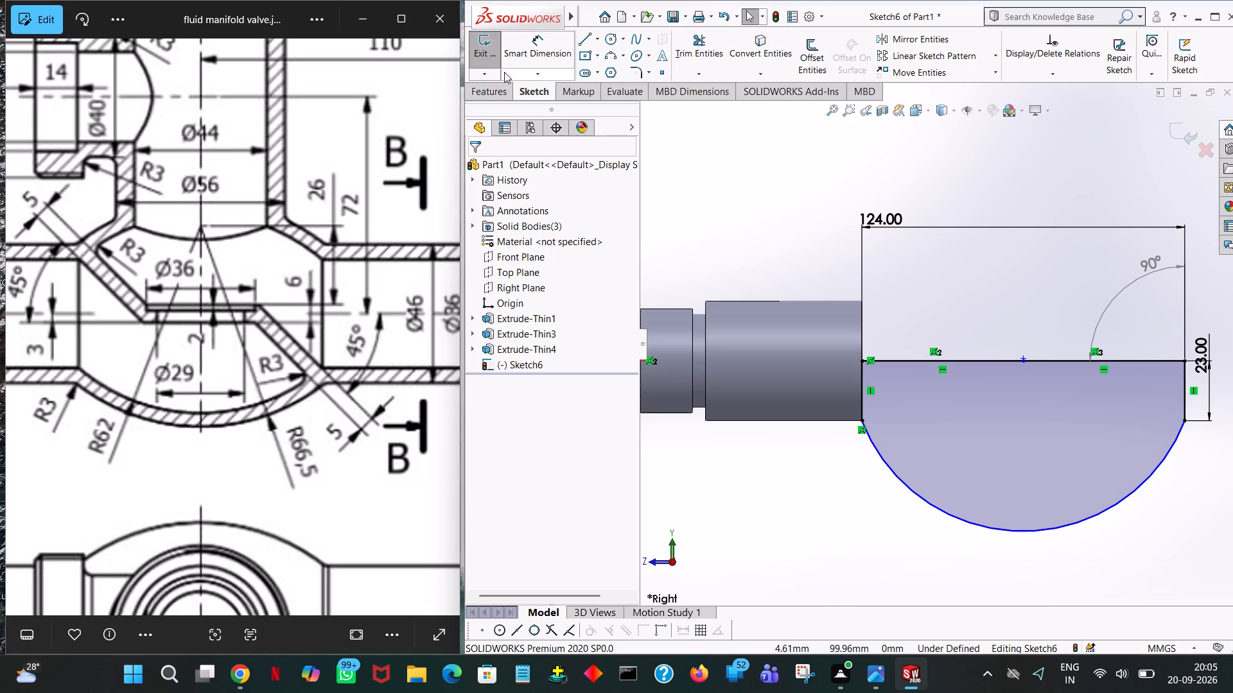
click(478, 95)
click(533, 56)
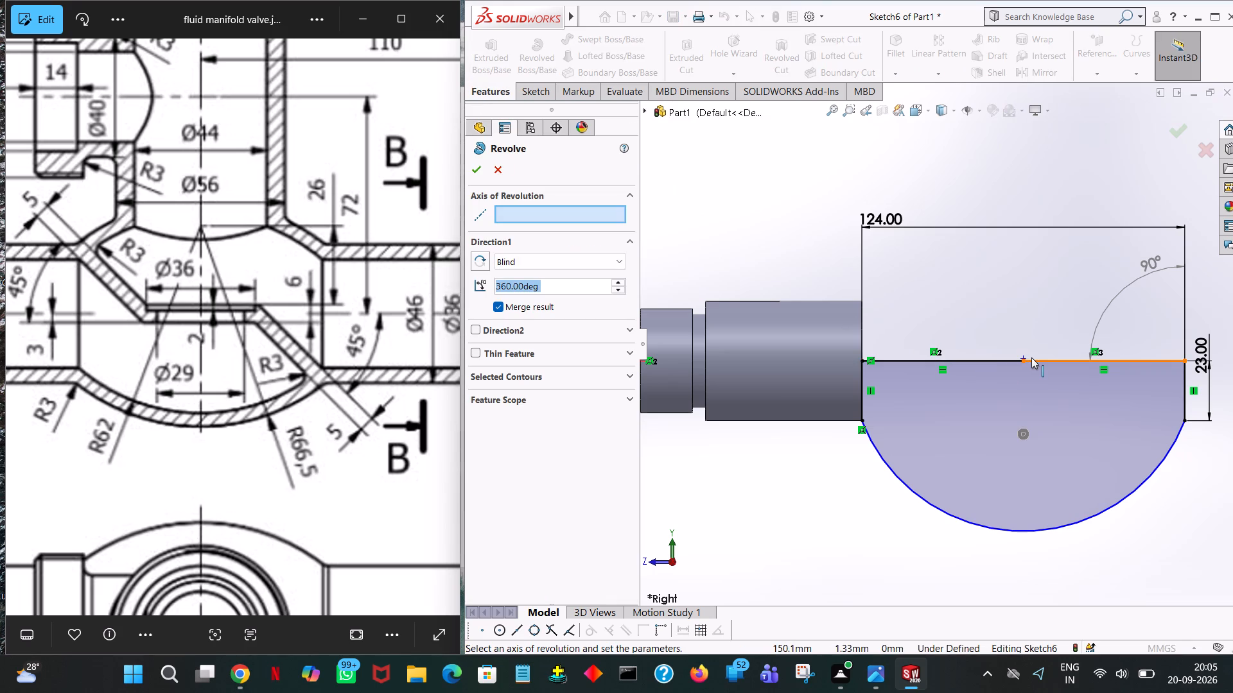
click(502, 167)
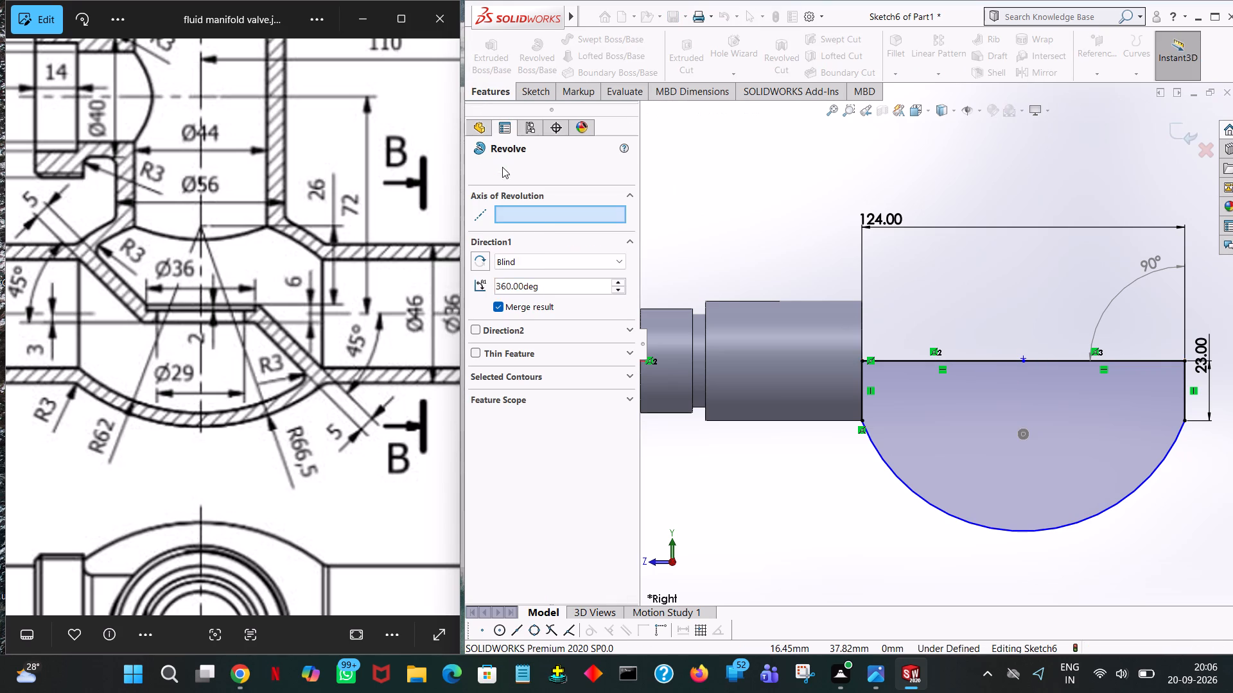
Trim away both horizontal line segments along the pipe axis at the top of the half profile.
click(532, 91)
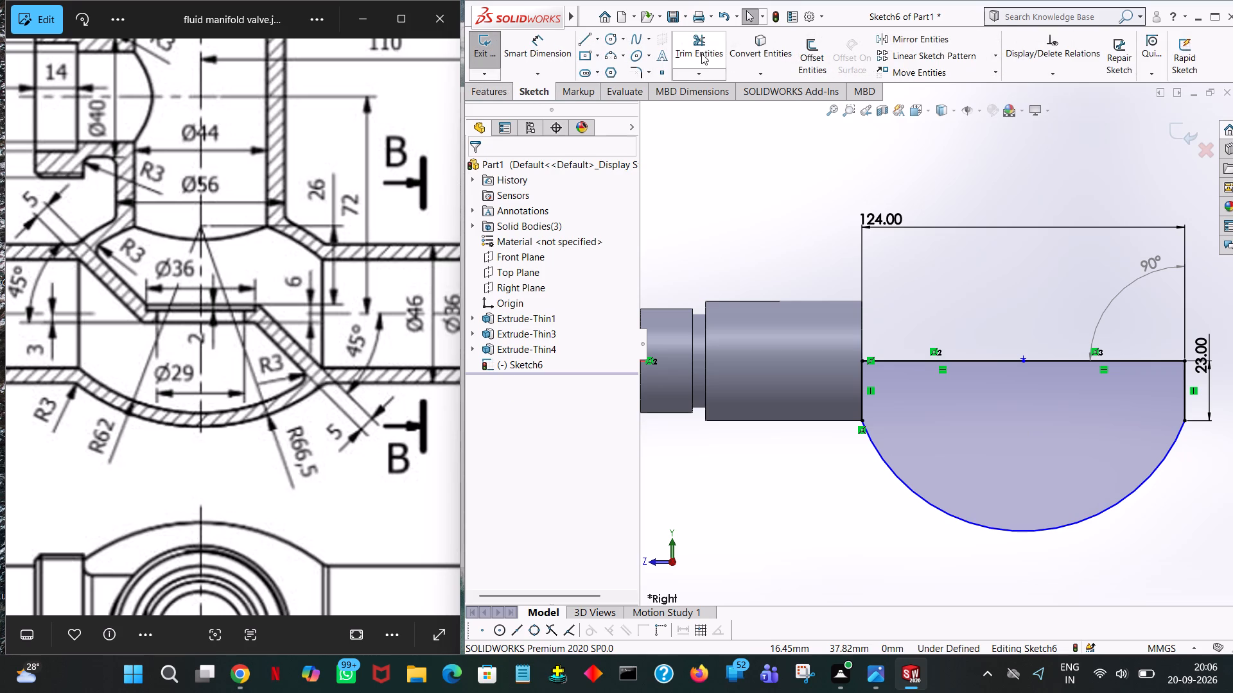
click(701, 53)
click(946, 359)
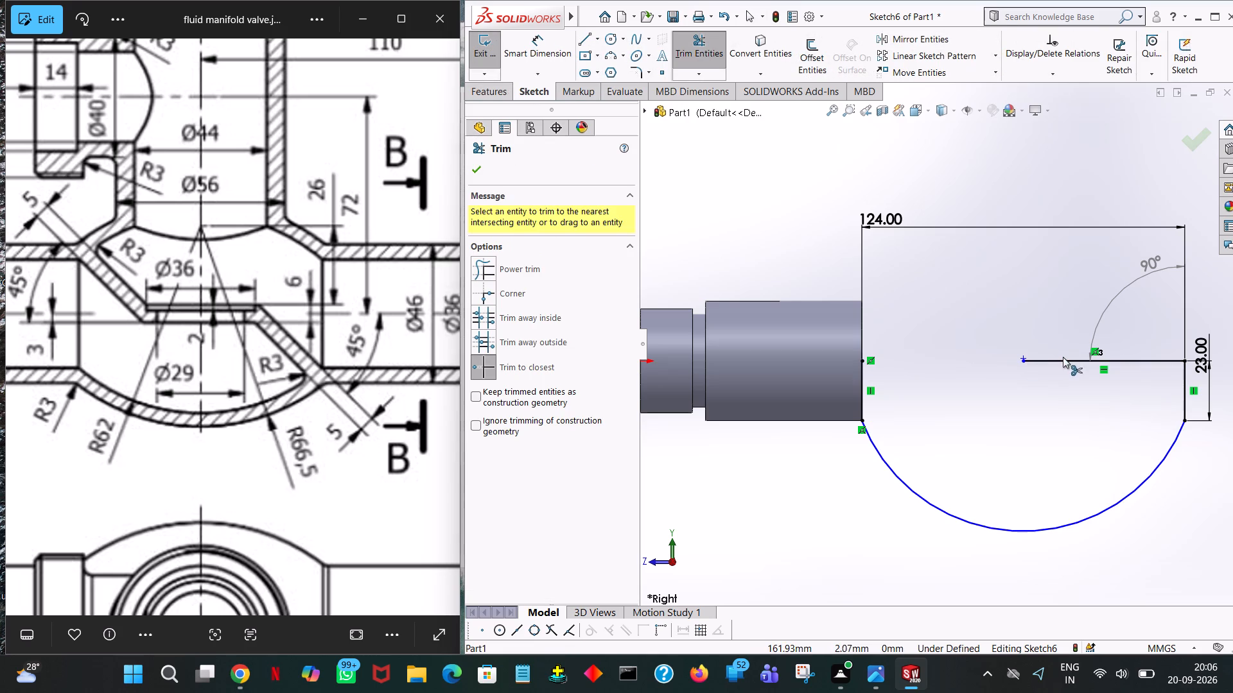
click(1063, 359)
Close the half profile with a single horizontal line 124 mm long joining the upper ends of the two vertical lines.
click(584, 45)
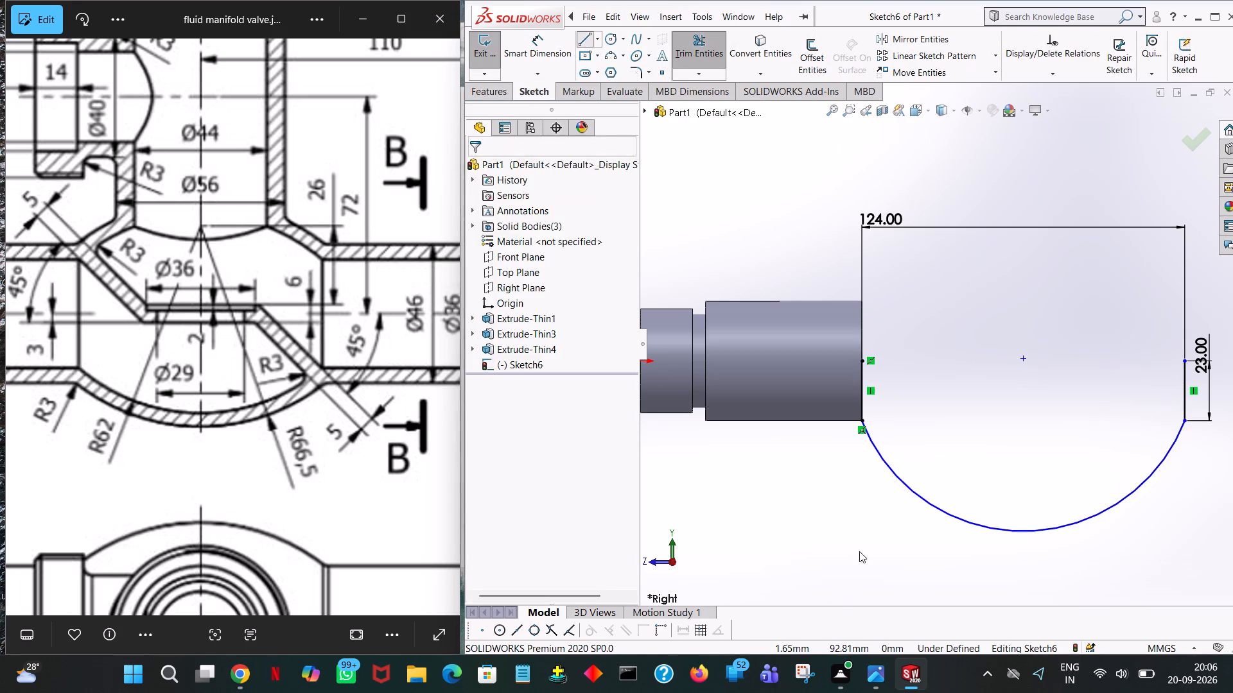
click(862, 361)
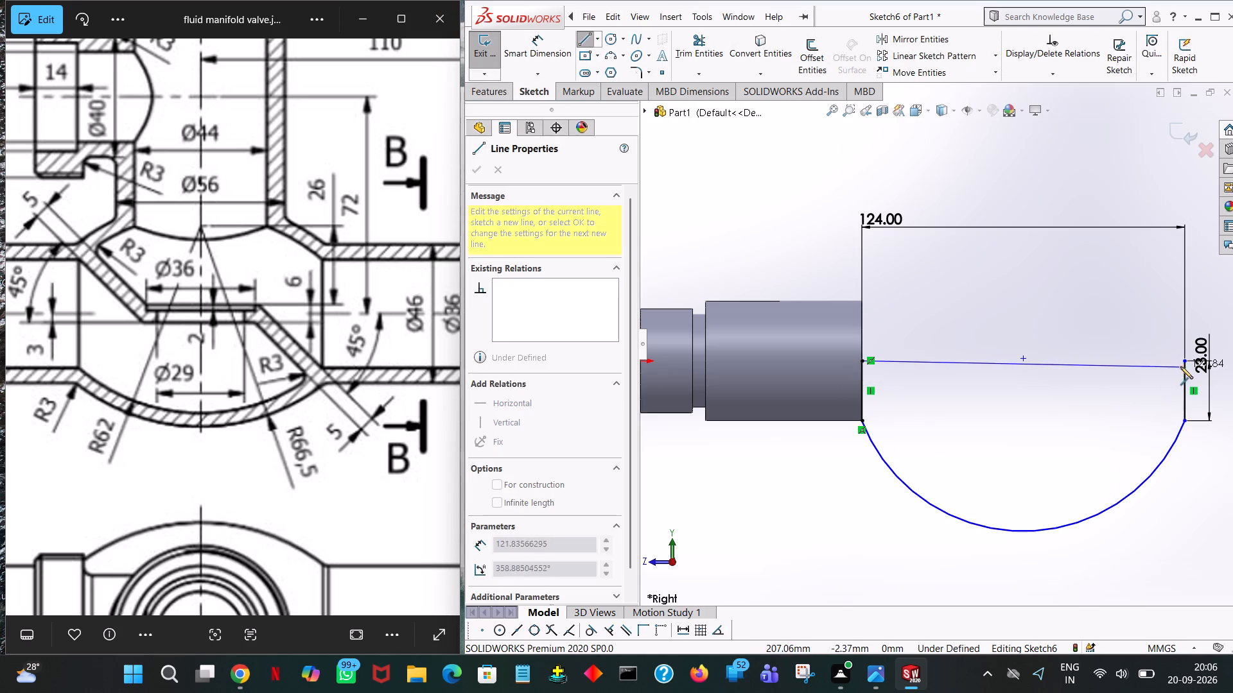
click(1184, 361)
right_click(1183, 361)
click(1187, 369)
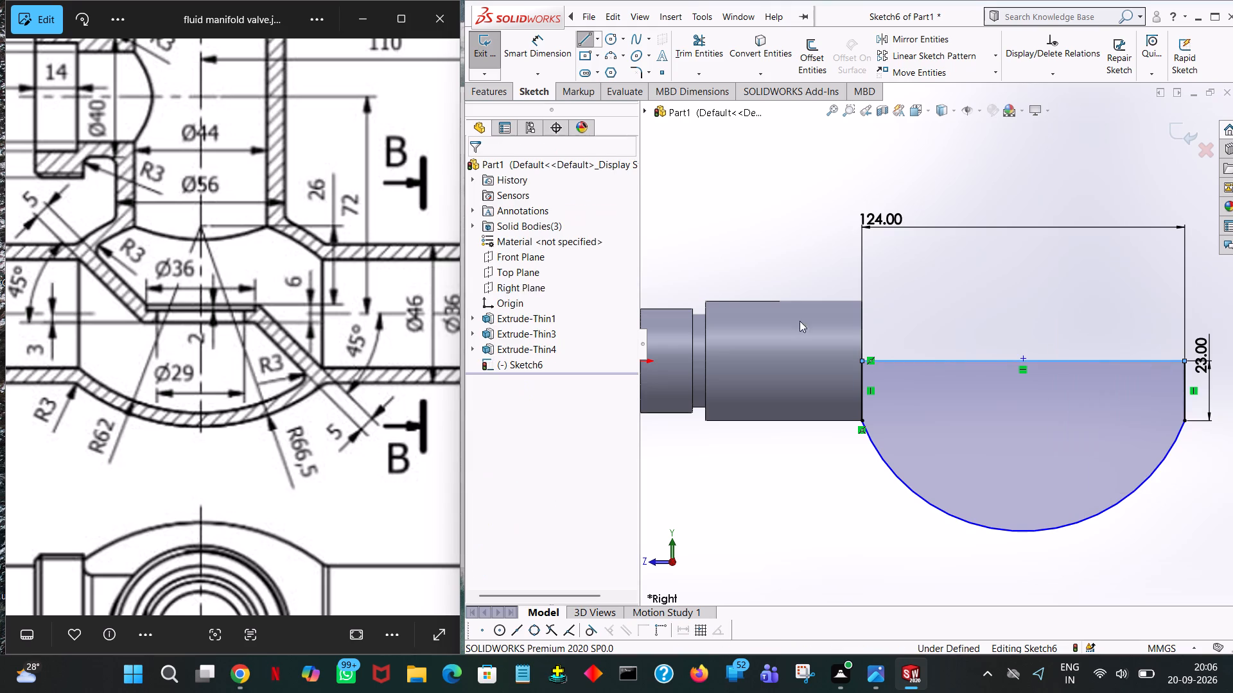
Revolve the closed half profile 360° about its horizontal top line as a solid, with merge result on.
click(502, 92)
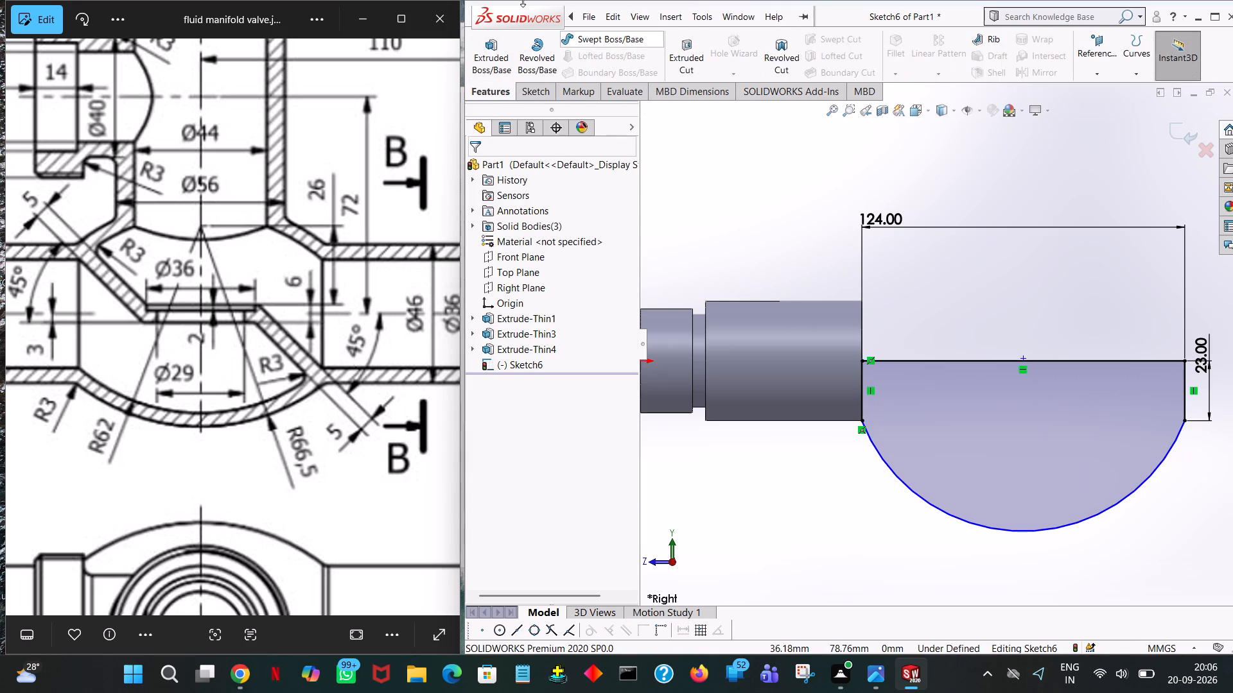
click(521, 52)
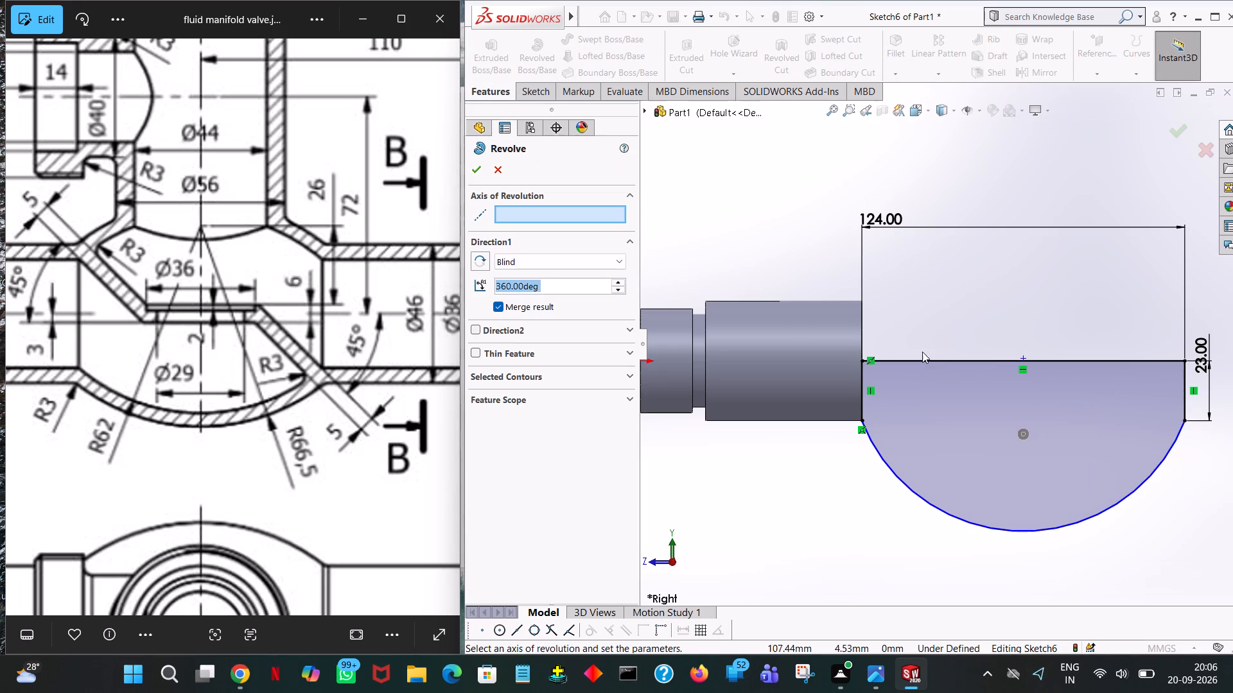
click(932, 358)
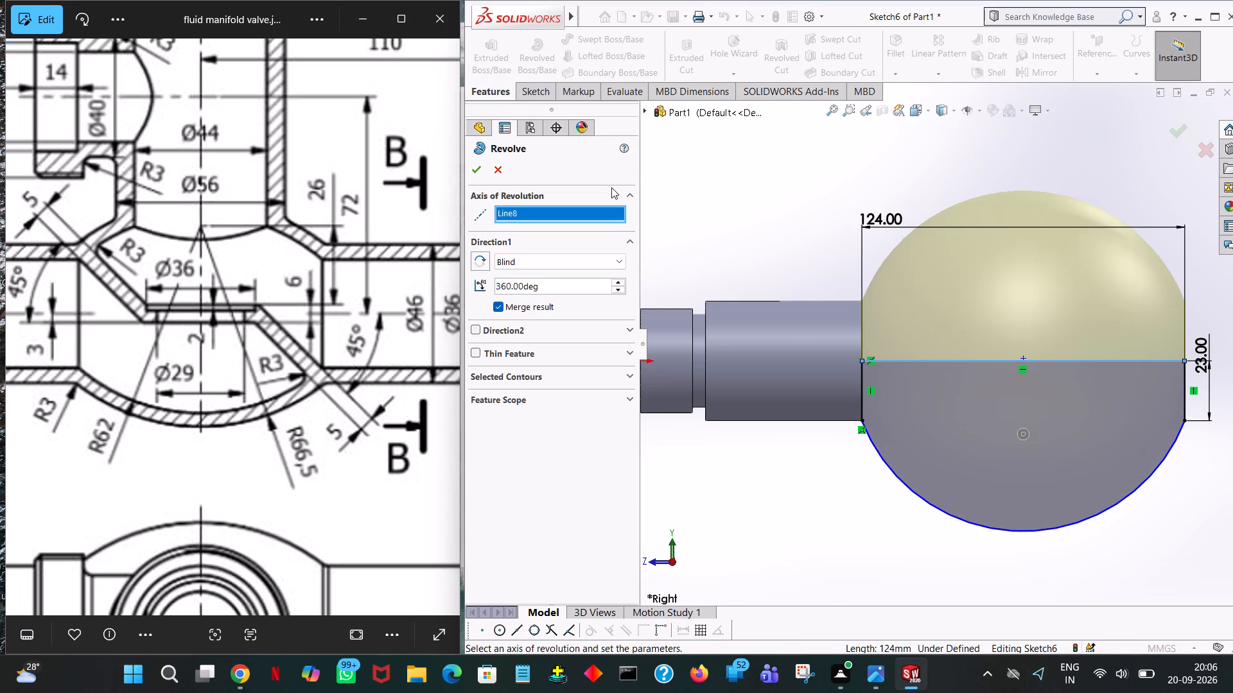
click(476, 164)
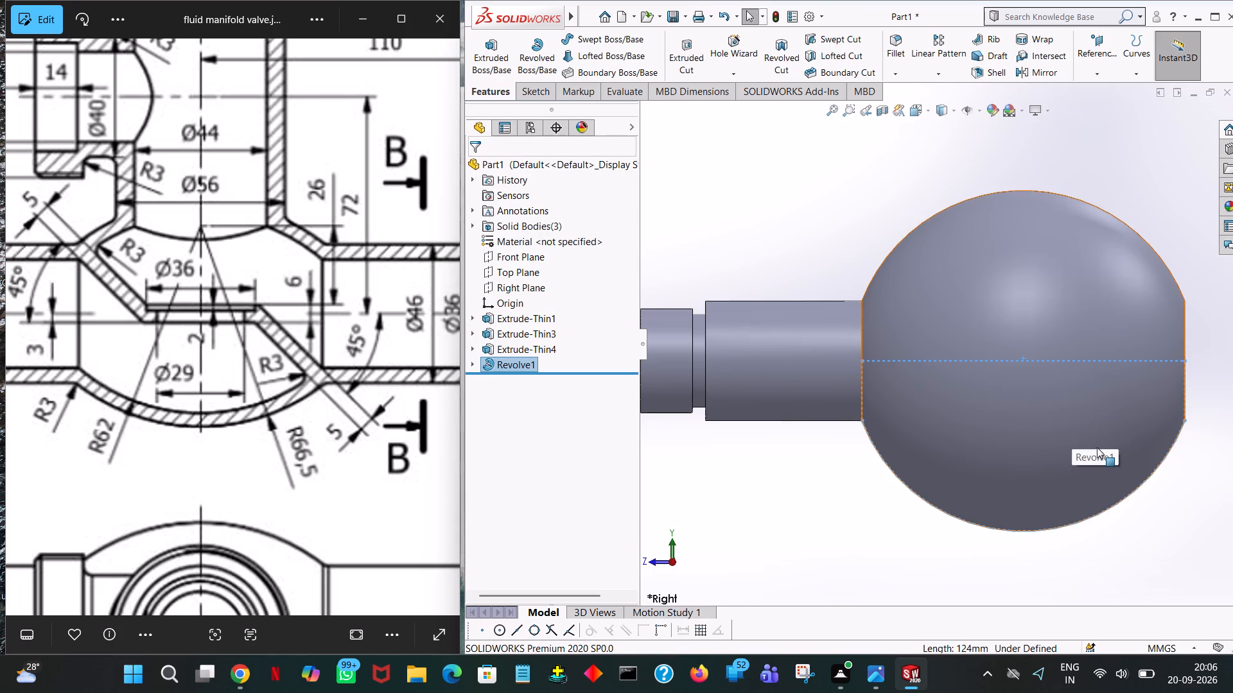
Examine the drawing's section, plan and isometric views, and compare the revolved central body with them from several angles.
middle_drag(331, 471, 336, 330)
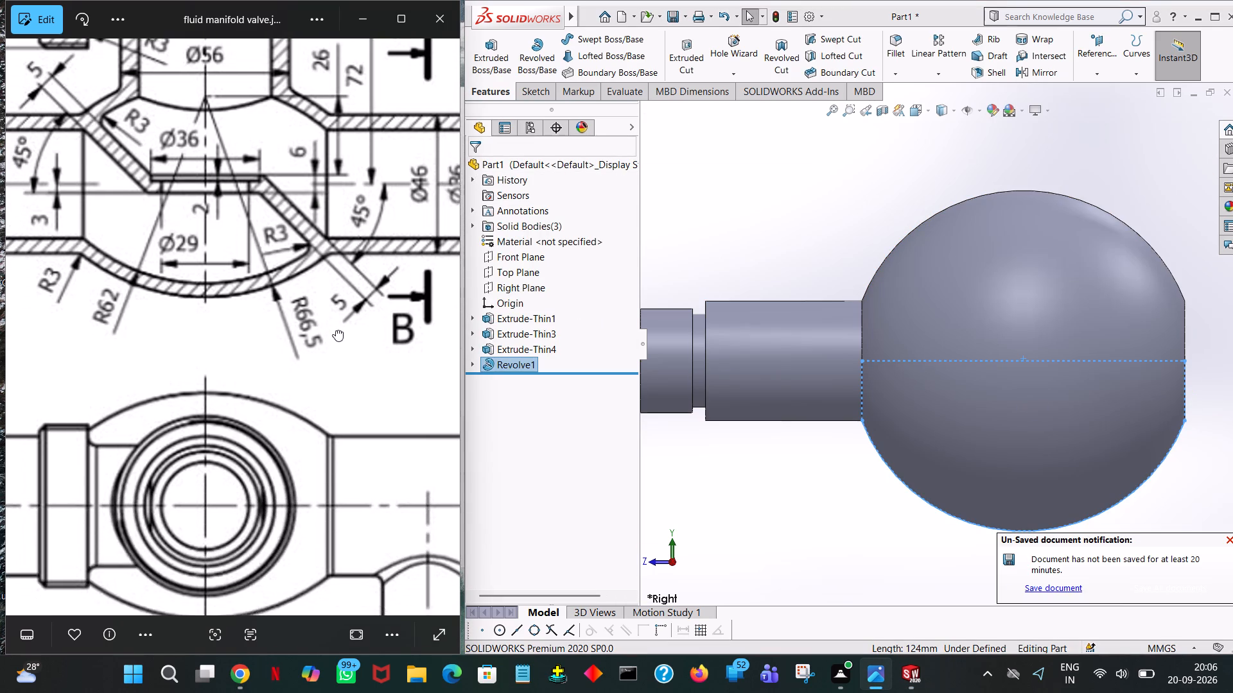
middle_drag(336, 330, 327, 390)
click(864, 194)
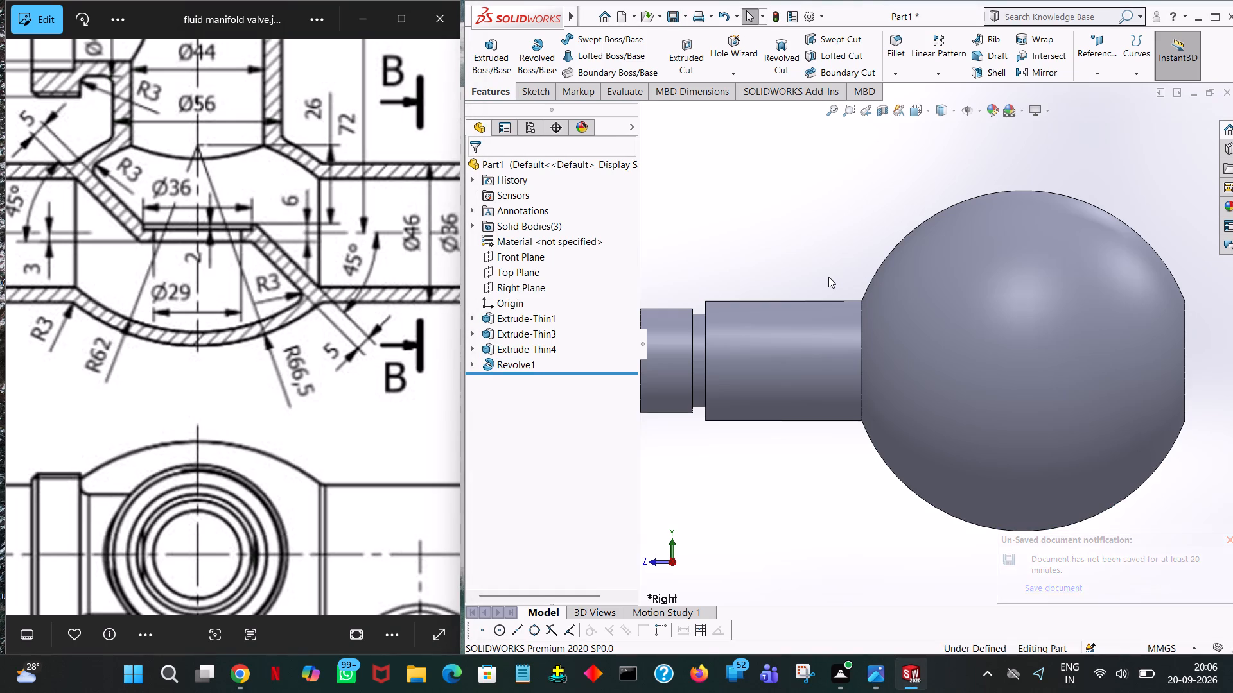
ctrl+scroll(828, 277, down, 2)
ctrl+scroll(828, 277, up, 7)
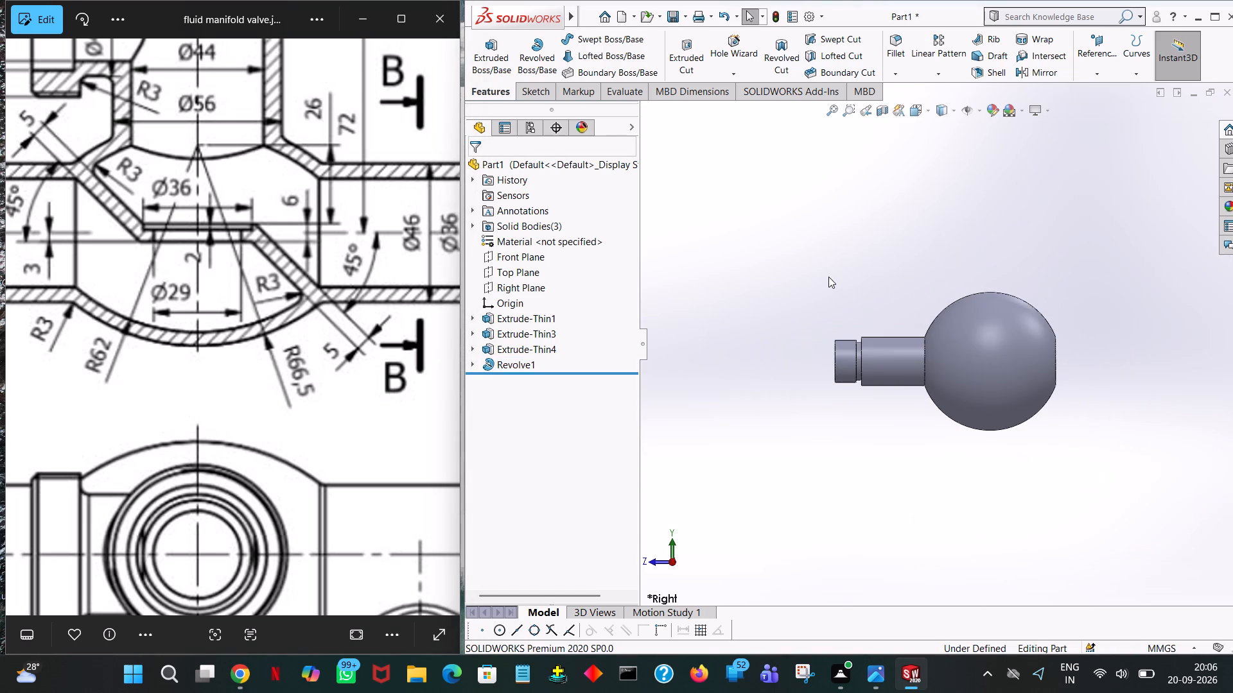
middle_drag(326, 370, 0, 341)
middle_drag(352, 502, 310, 362)
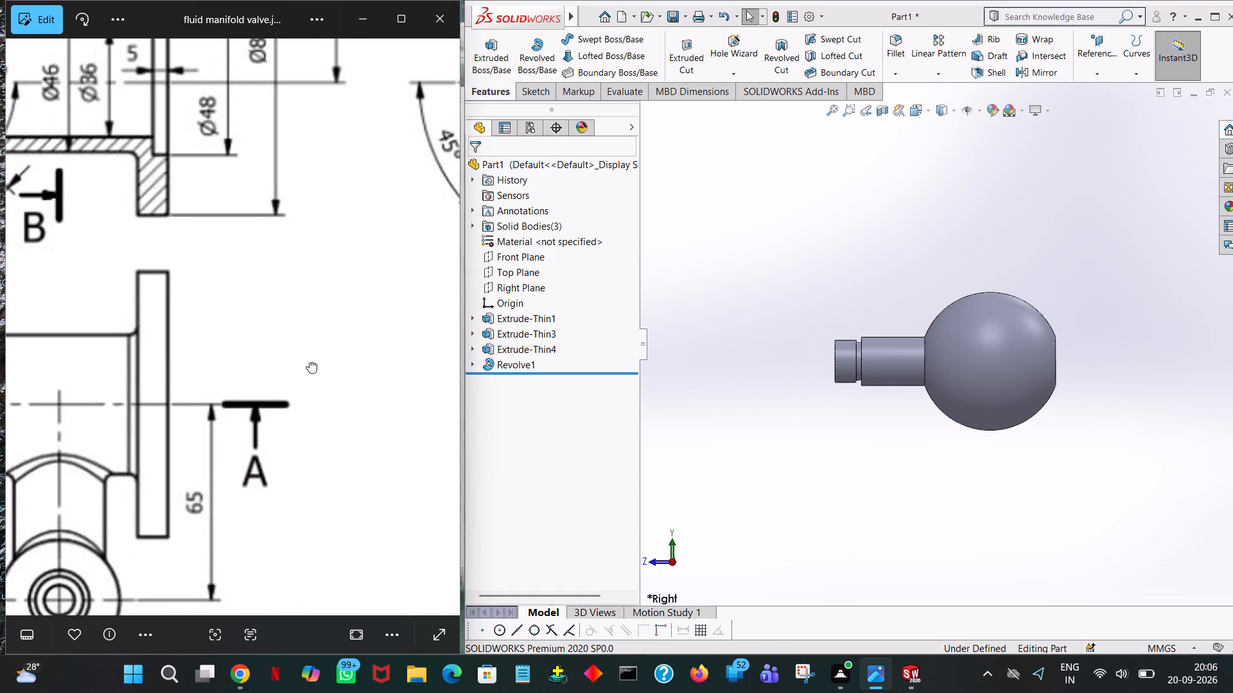
middle_drag(310, 362, 234, 46)
middle_drag(416, 337, 254, 331)
middle_drag(319, 492, 118, 470)
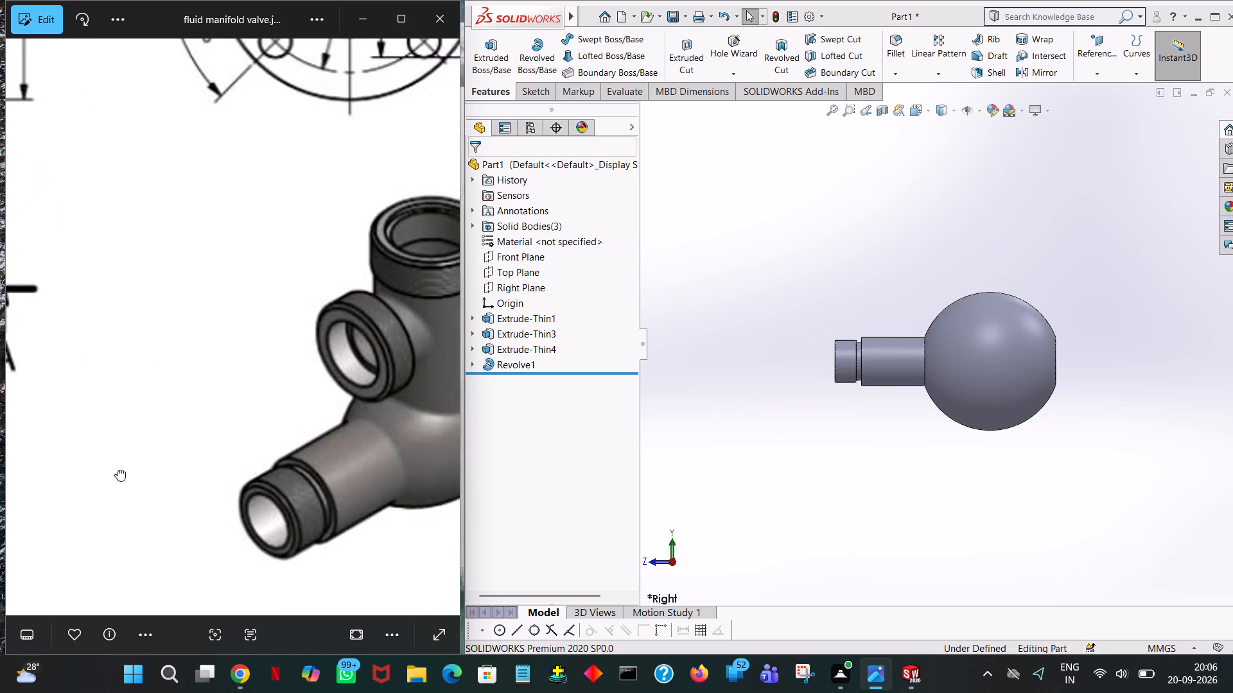
middle_drag(118, 470, 0, 468)
middle_drag(1196, 499, 1081, 506)
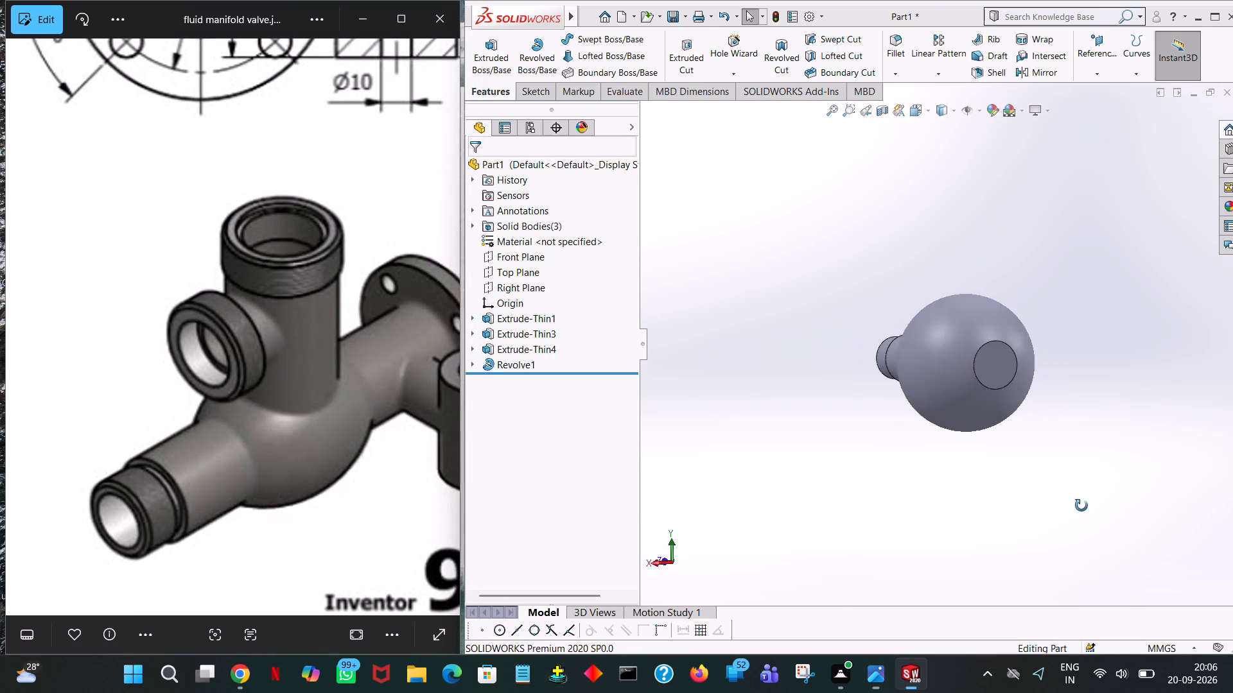
middle_drag(1081, 506, 1153, 545)
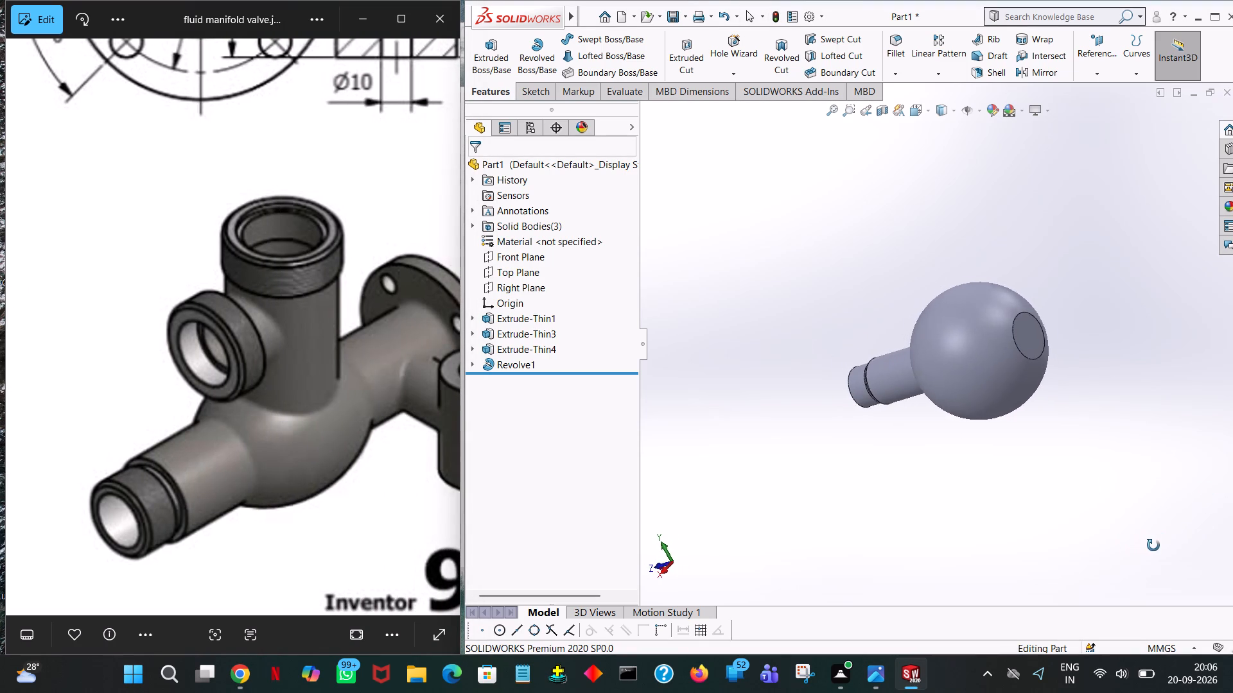
middle_drag(1153, 545, 1153, 545)
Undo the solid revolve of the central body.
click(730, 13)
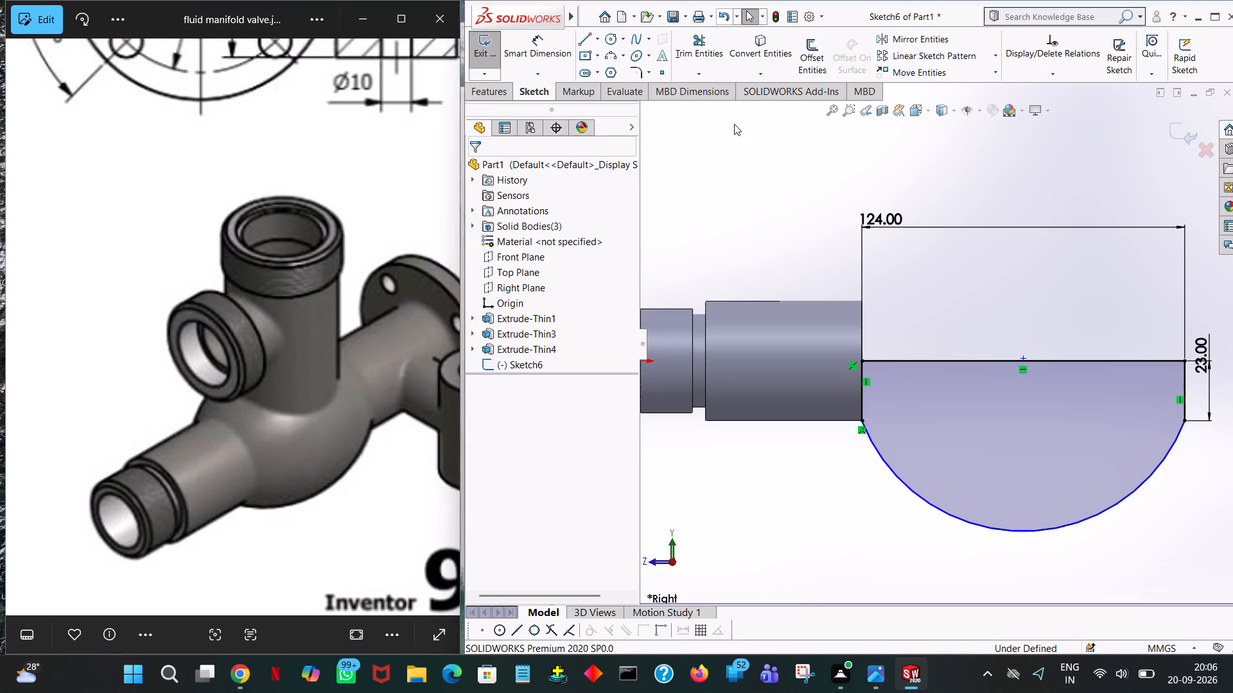
Start a 360° revolve of the closed half profile about its horizontal top line, with the one-direction thin feature enabled.
click(495, 95)
click(534, 49)
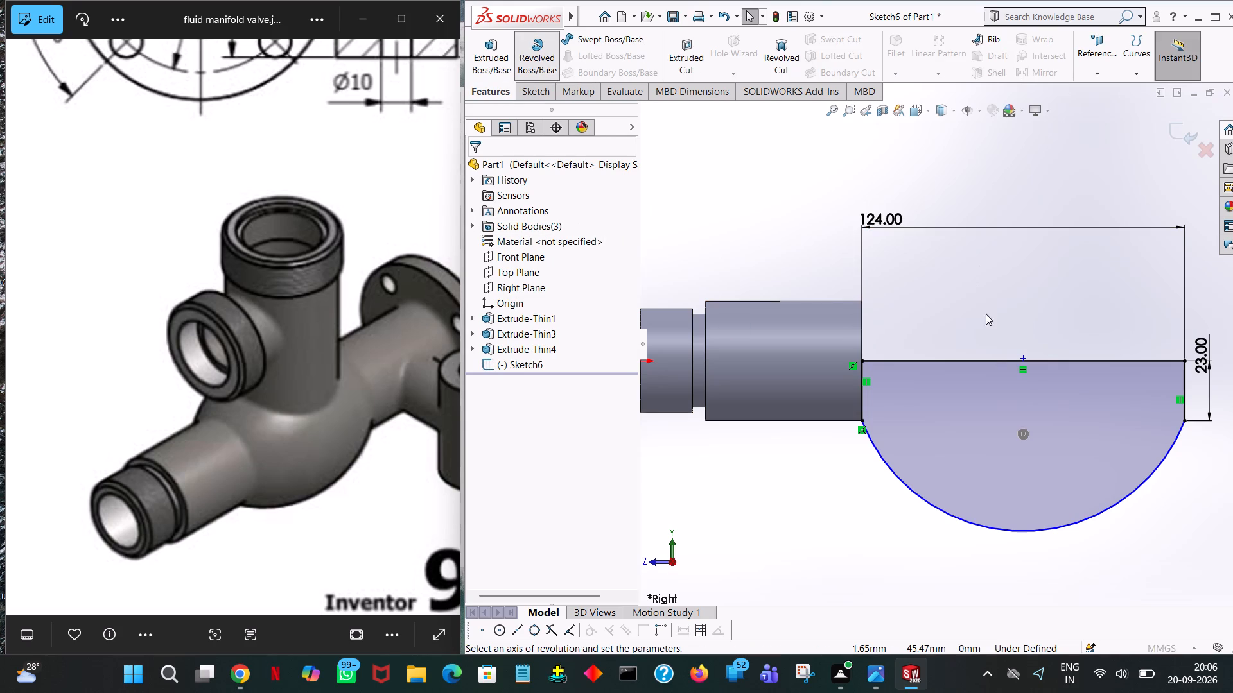
click(992, 363)
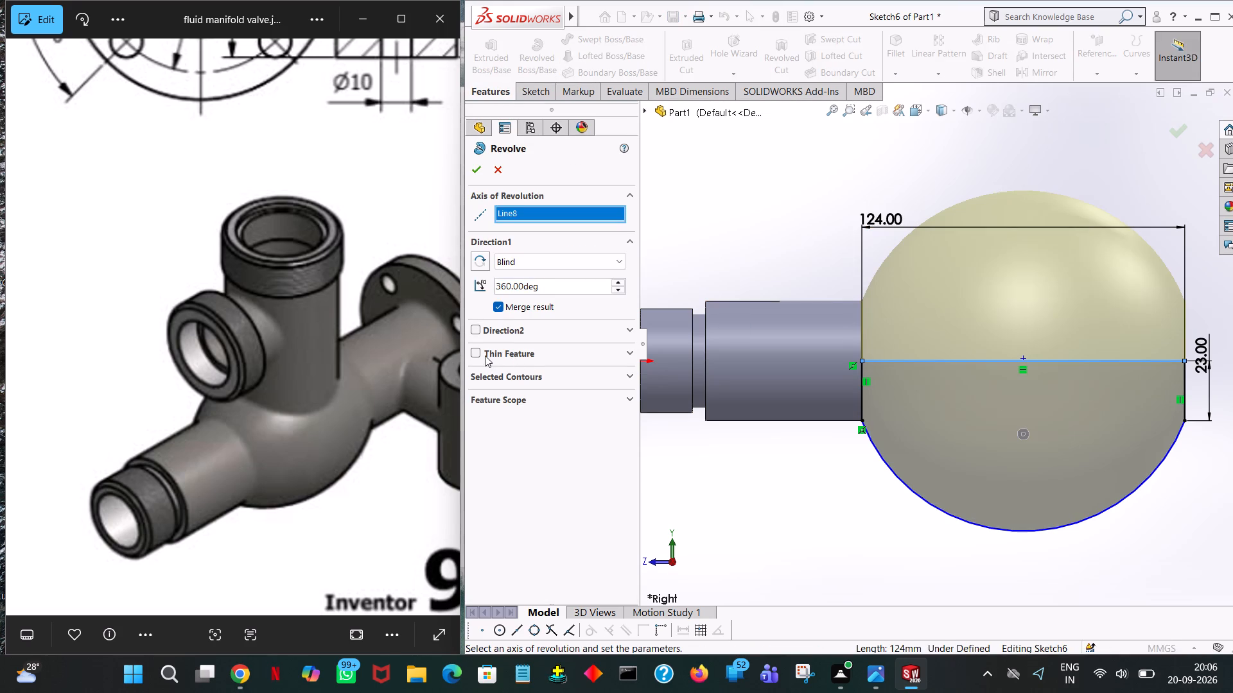
click(479, 350)
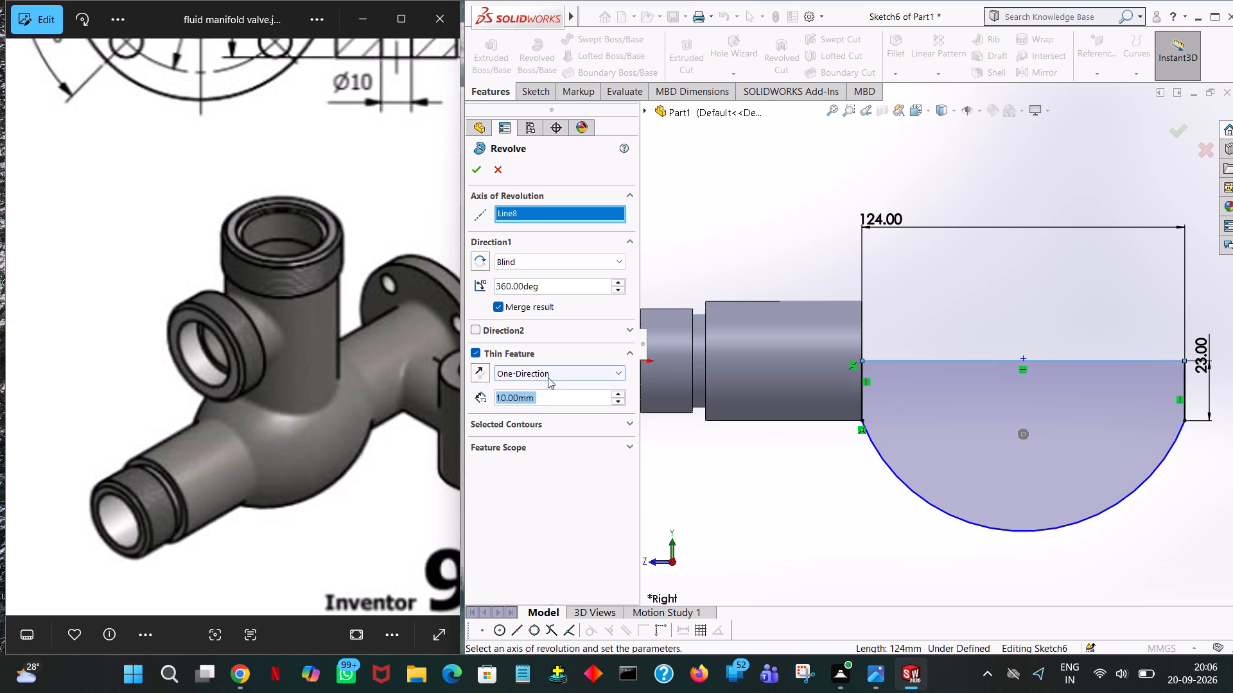
click(970, 359)
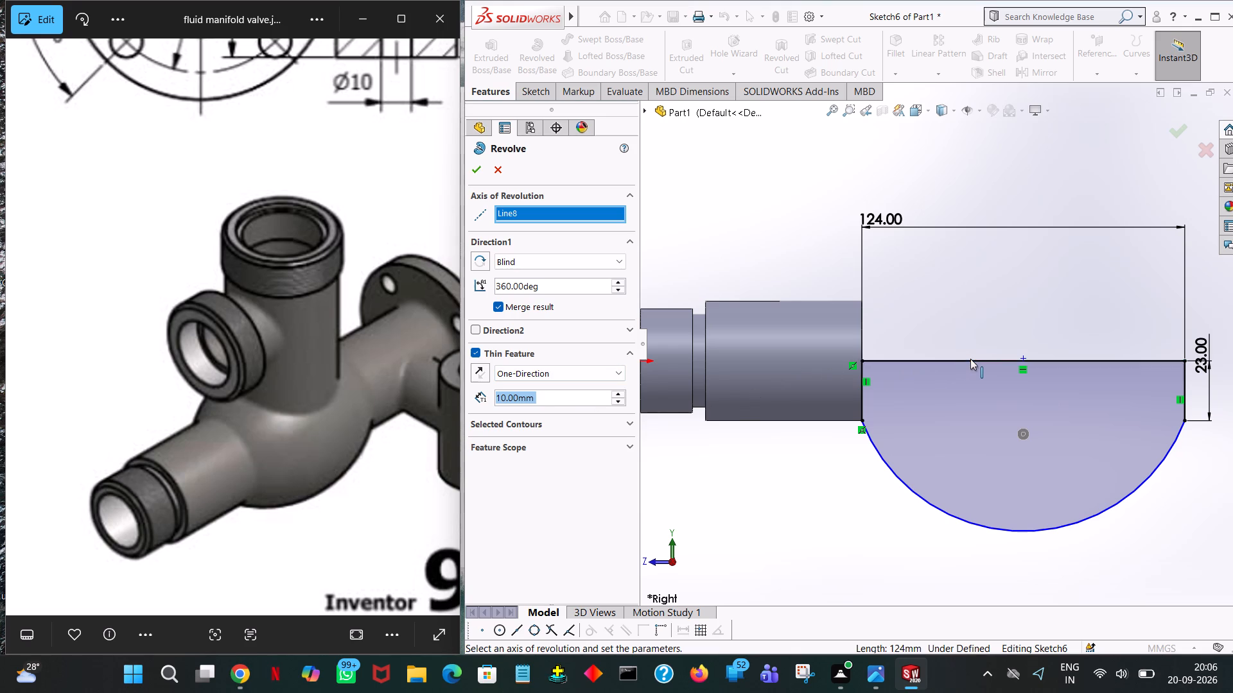
Check the central body's wall radii in the drawing's section view and set the thin-feature wall thickness to 4.5 mm.
double_click(549, 399)
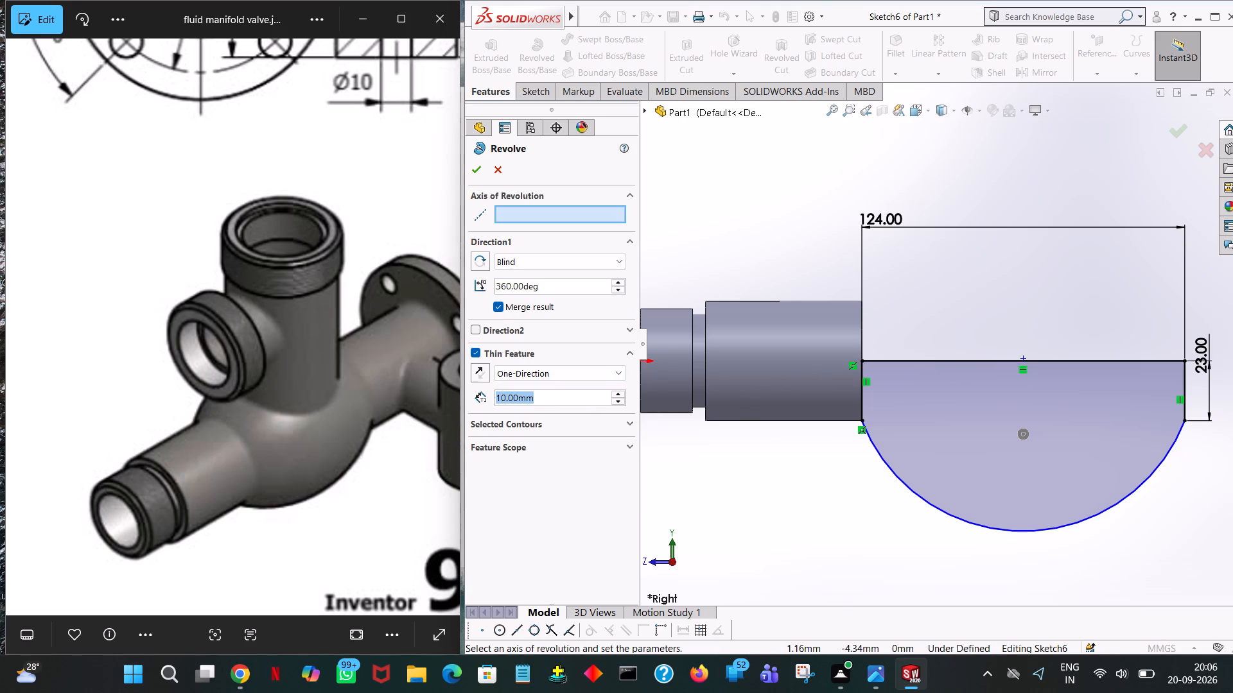
middle_drag(132, 459, 475, 415)
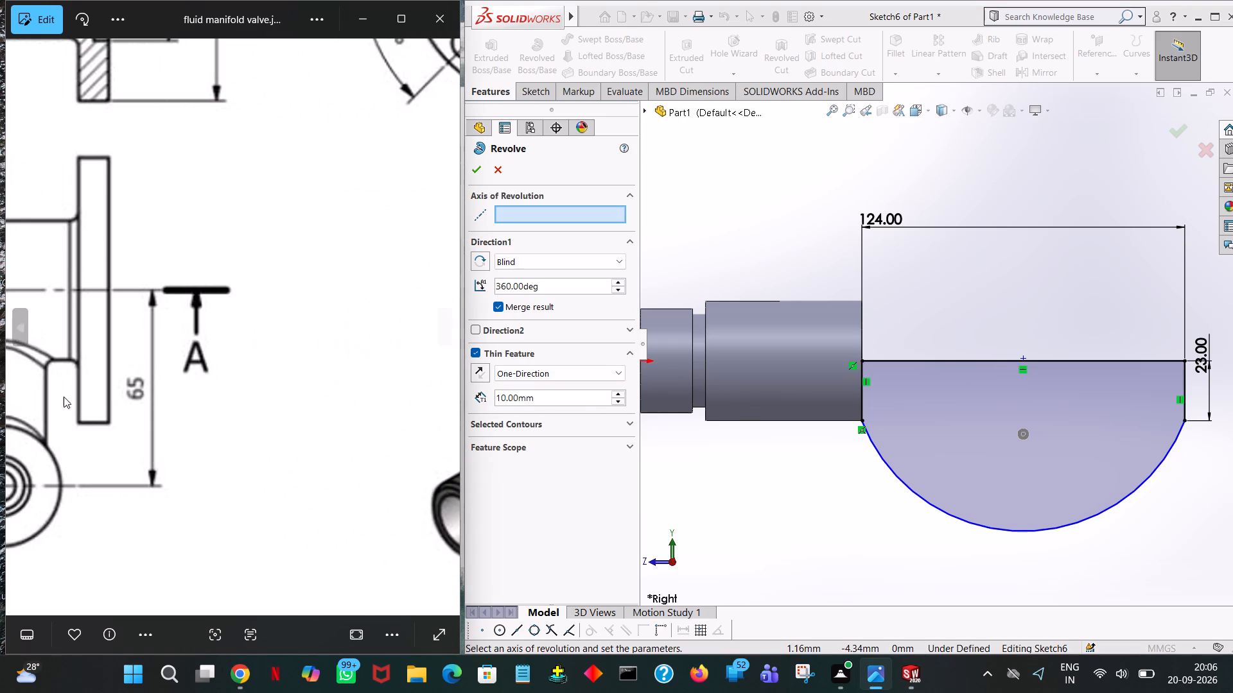
middle_drag(64, 398, 260, 397)
middle_drag(197, 407, 430, 361)
middle_drag(162, 410, 433, 393)
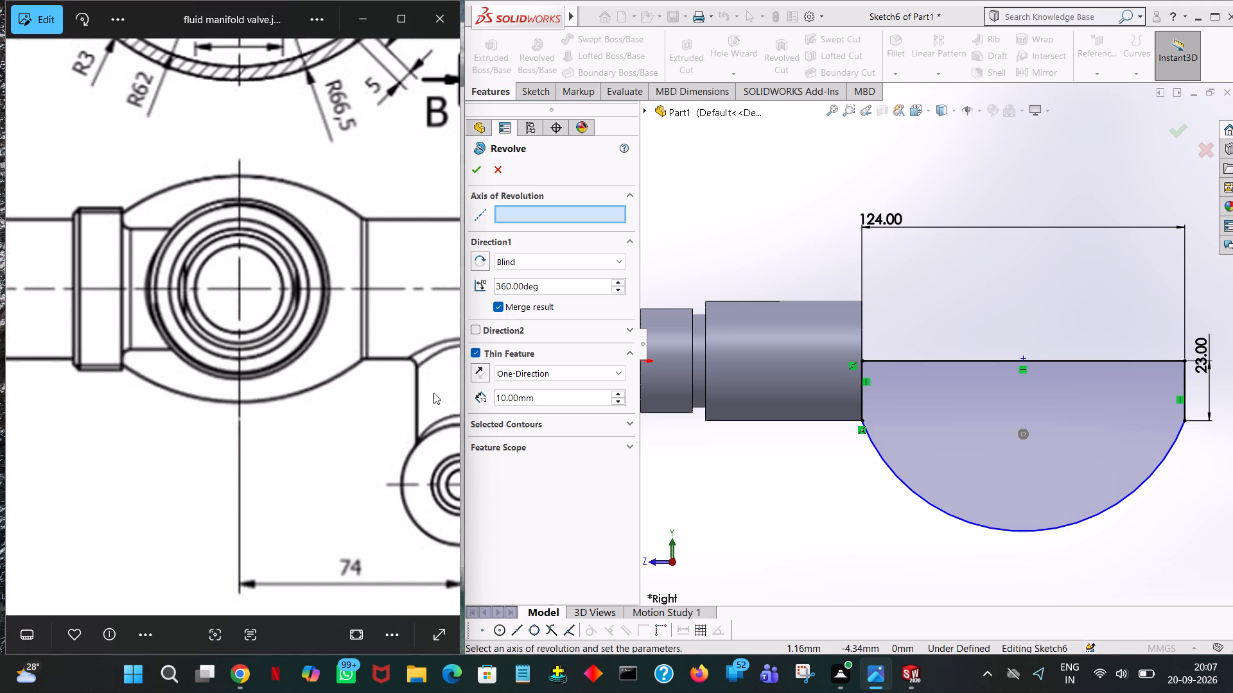
middle_drag(433, 393, 446, 391)
middle_drag(62, 399, 283, 391)
middle_drag(247, 317, 249, 486)
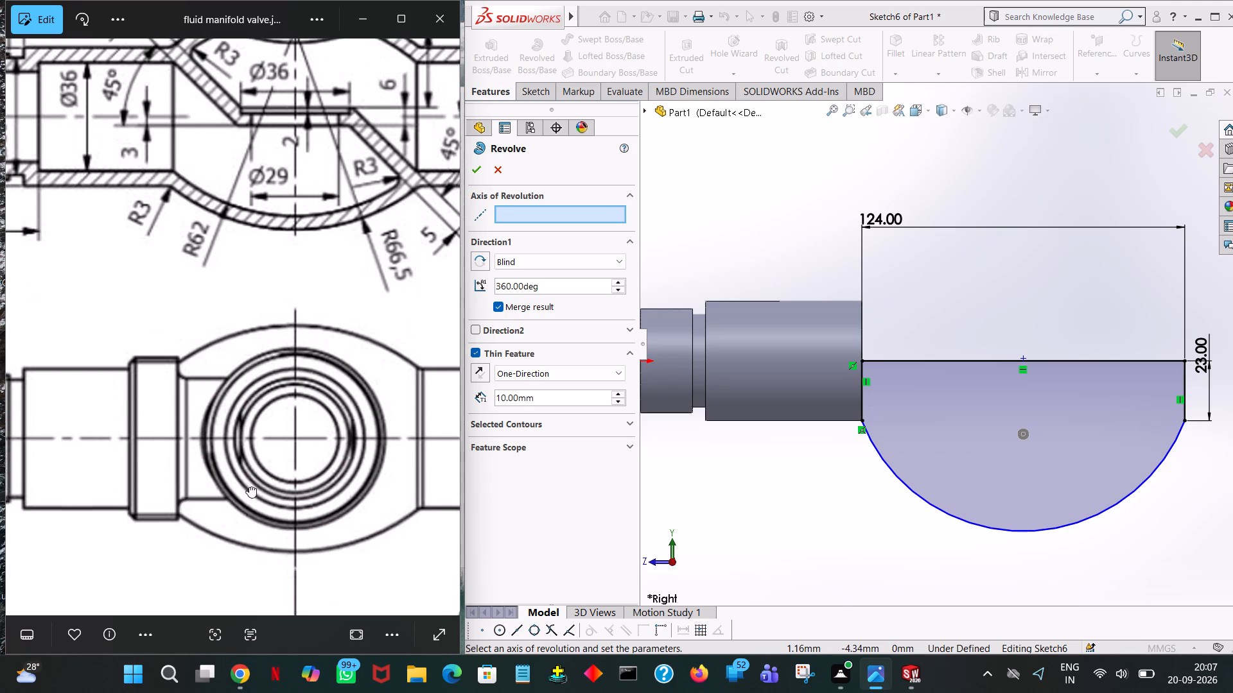
middle_drag(249, 486, 245, 525)
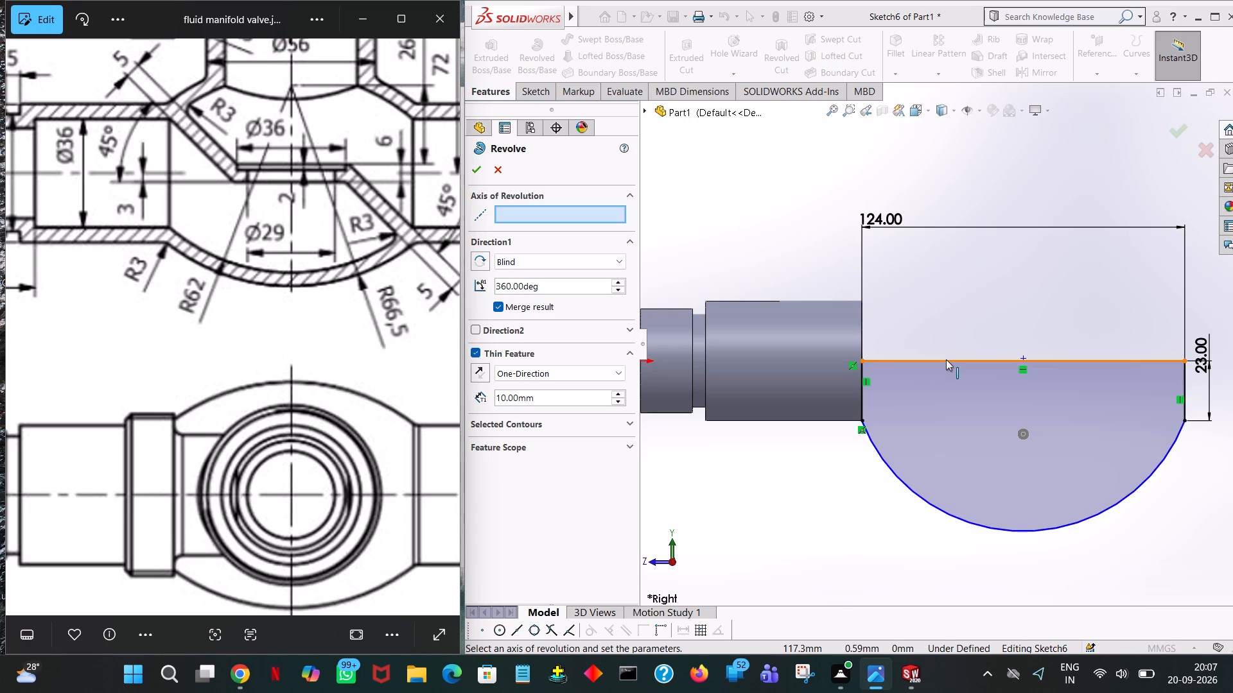
double_click(588, 397)
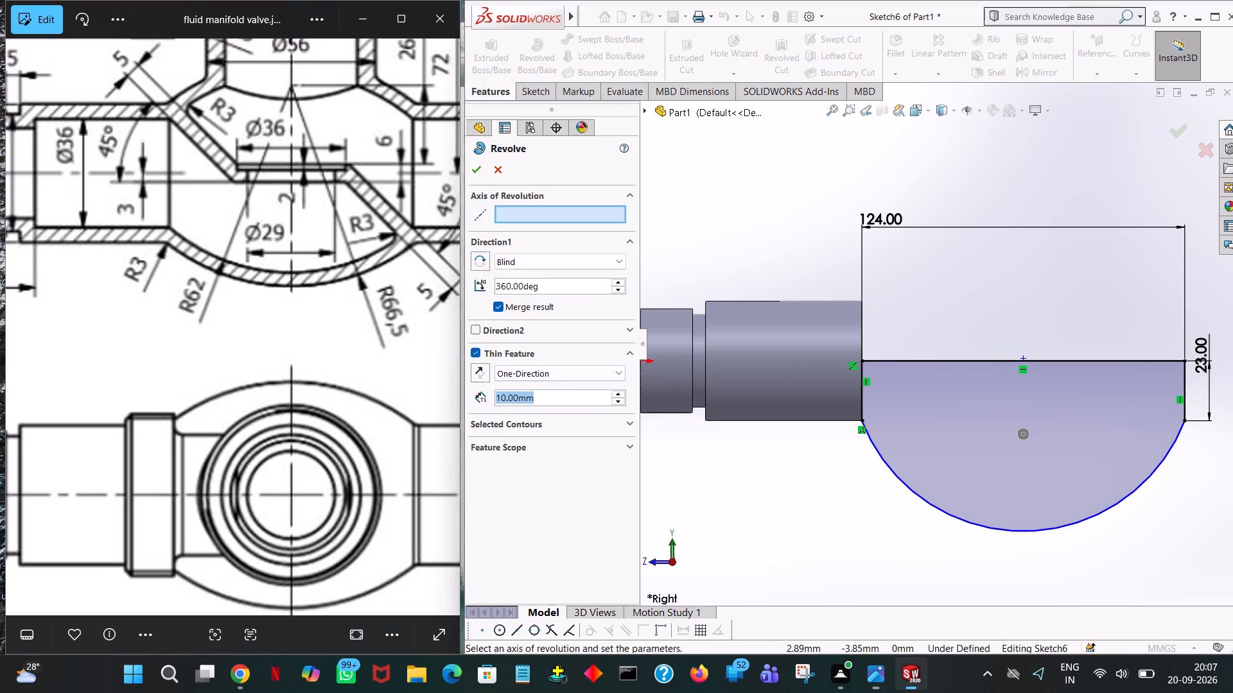
text(4.5)
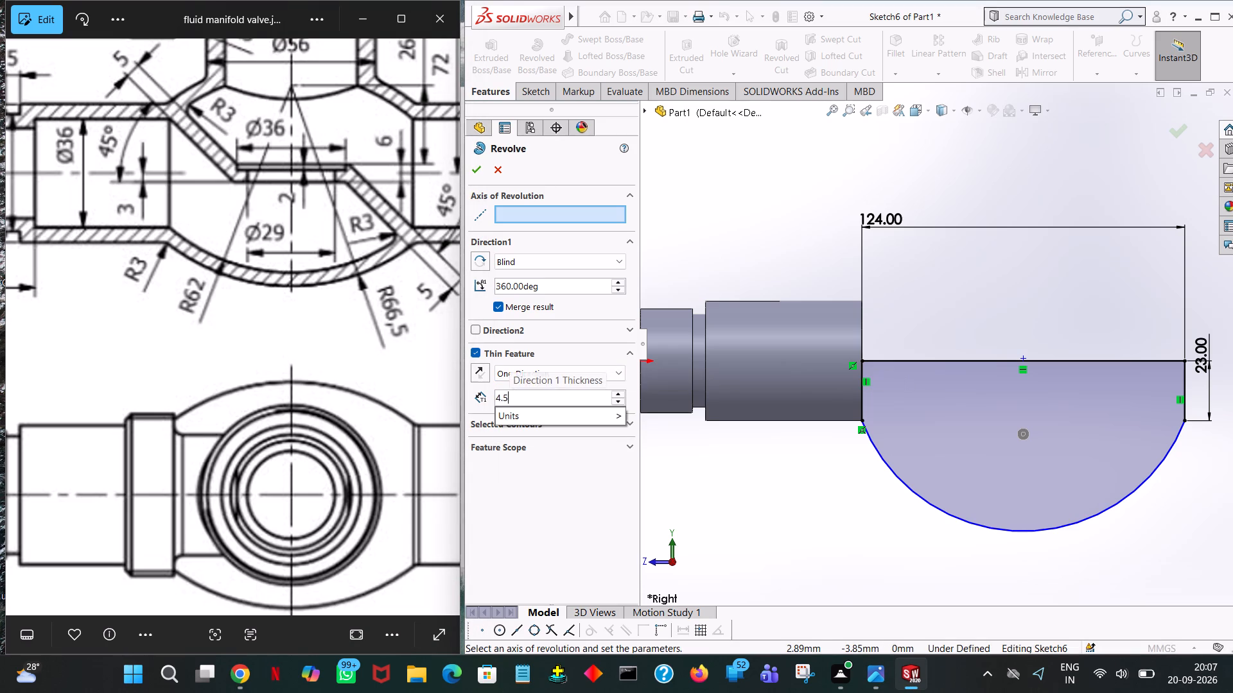
click(774, 262)
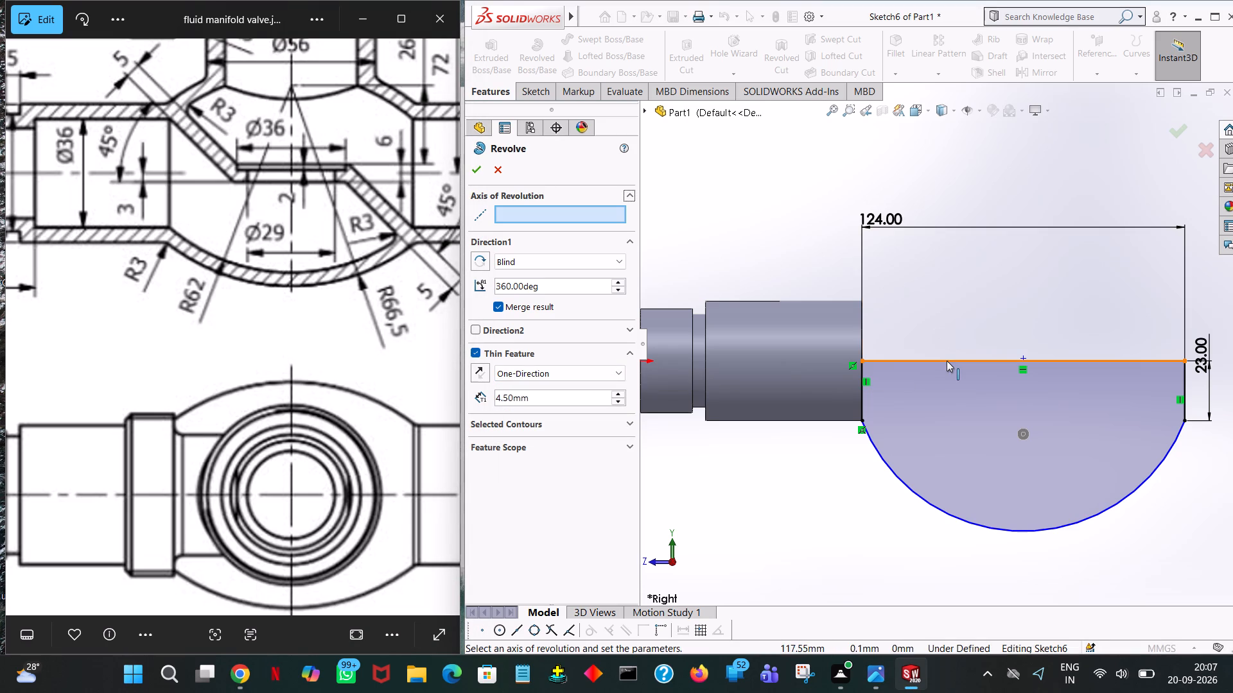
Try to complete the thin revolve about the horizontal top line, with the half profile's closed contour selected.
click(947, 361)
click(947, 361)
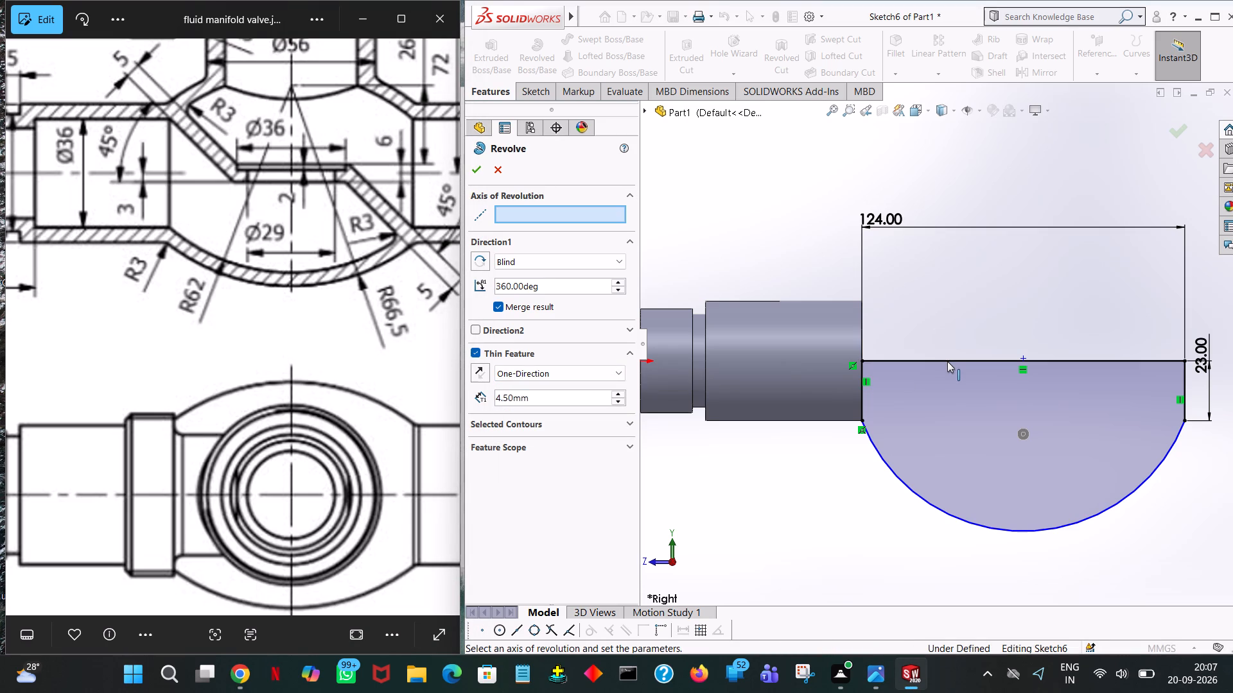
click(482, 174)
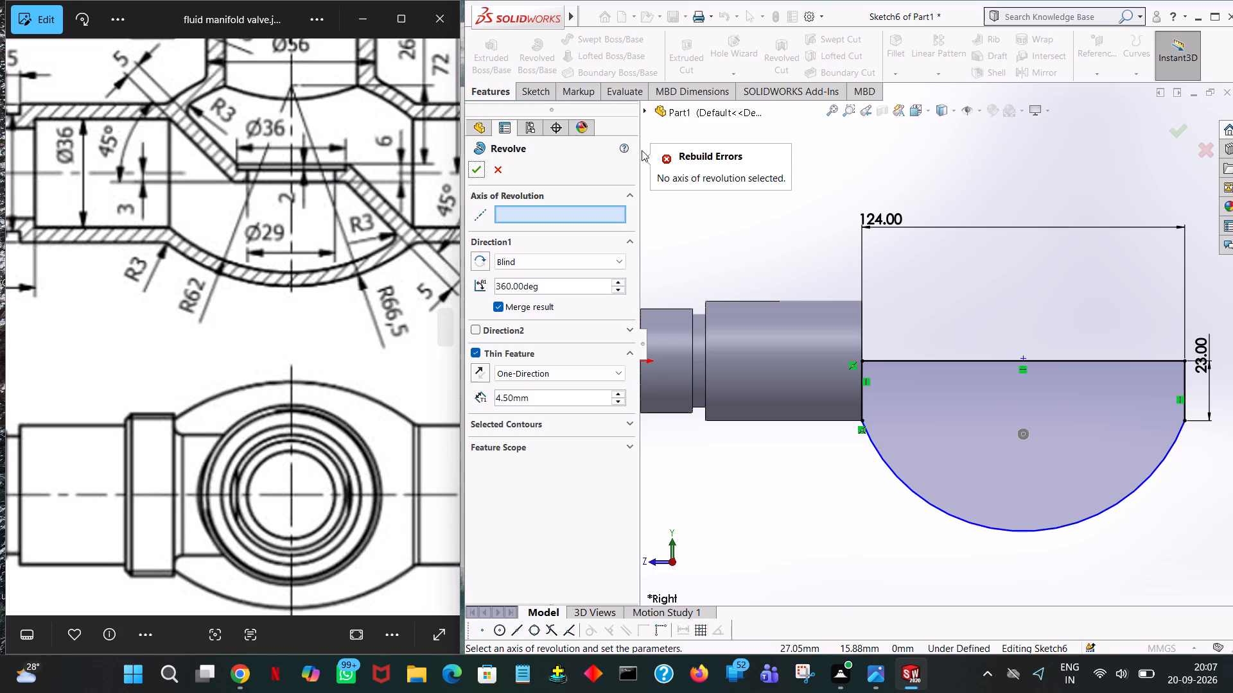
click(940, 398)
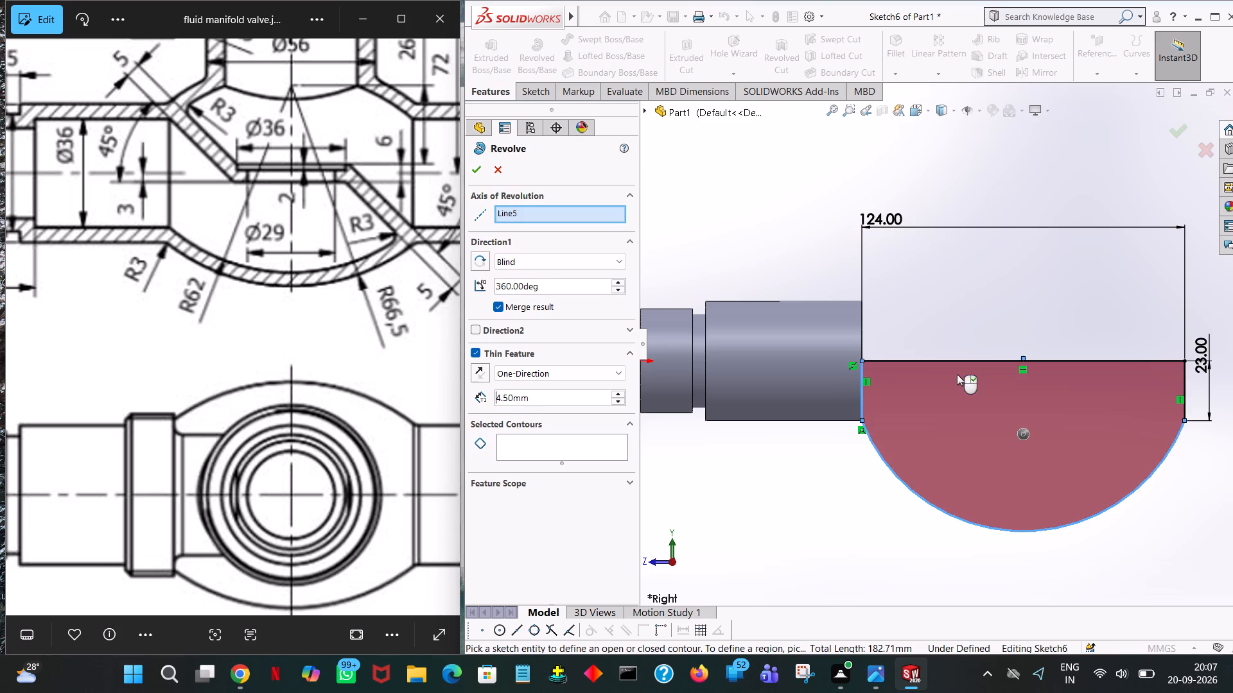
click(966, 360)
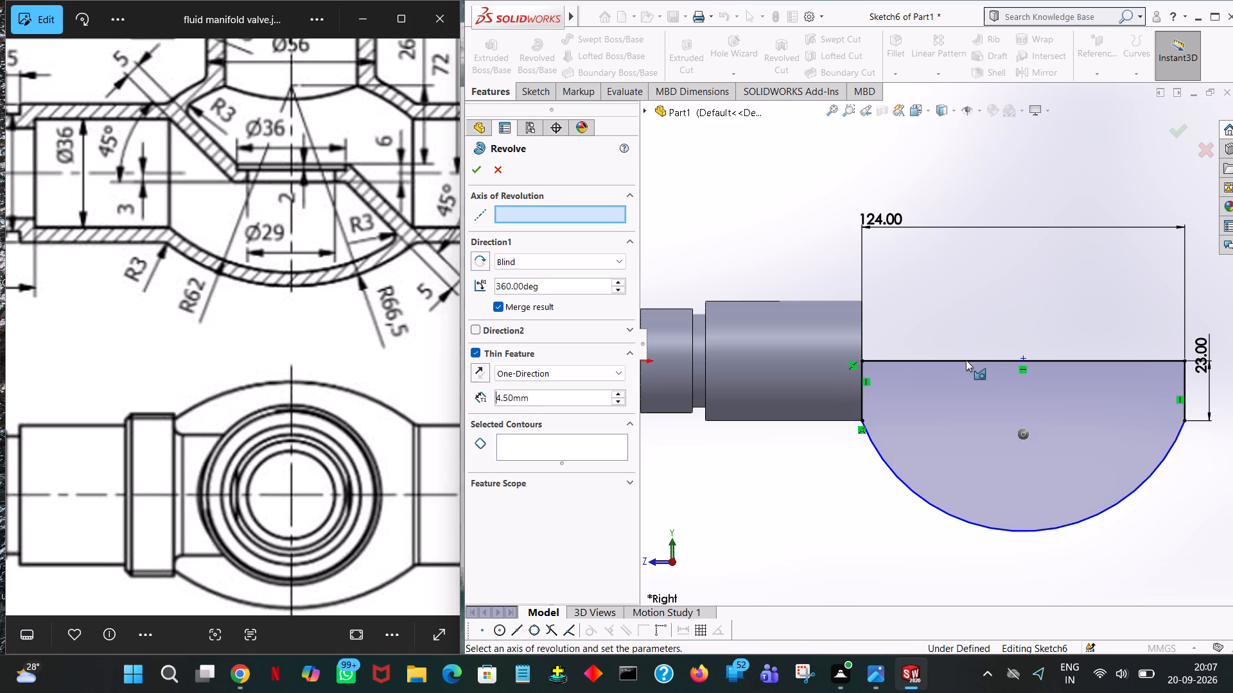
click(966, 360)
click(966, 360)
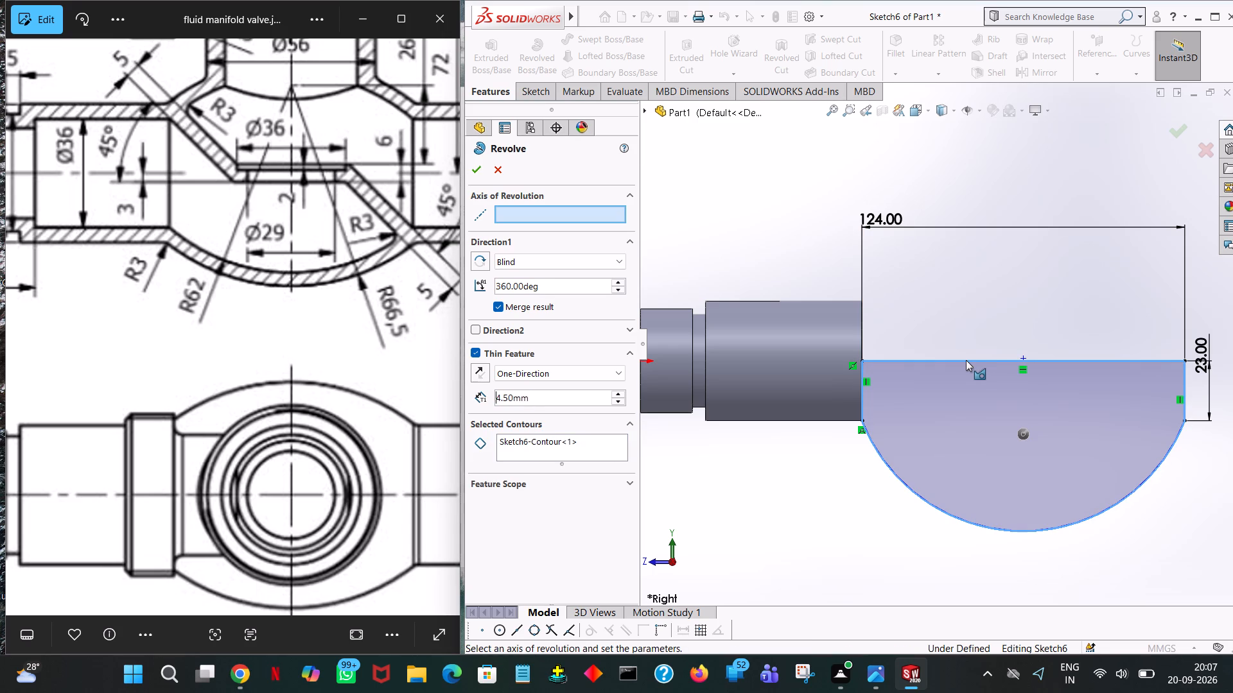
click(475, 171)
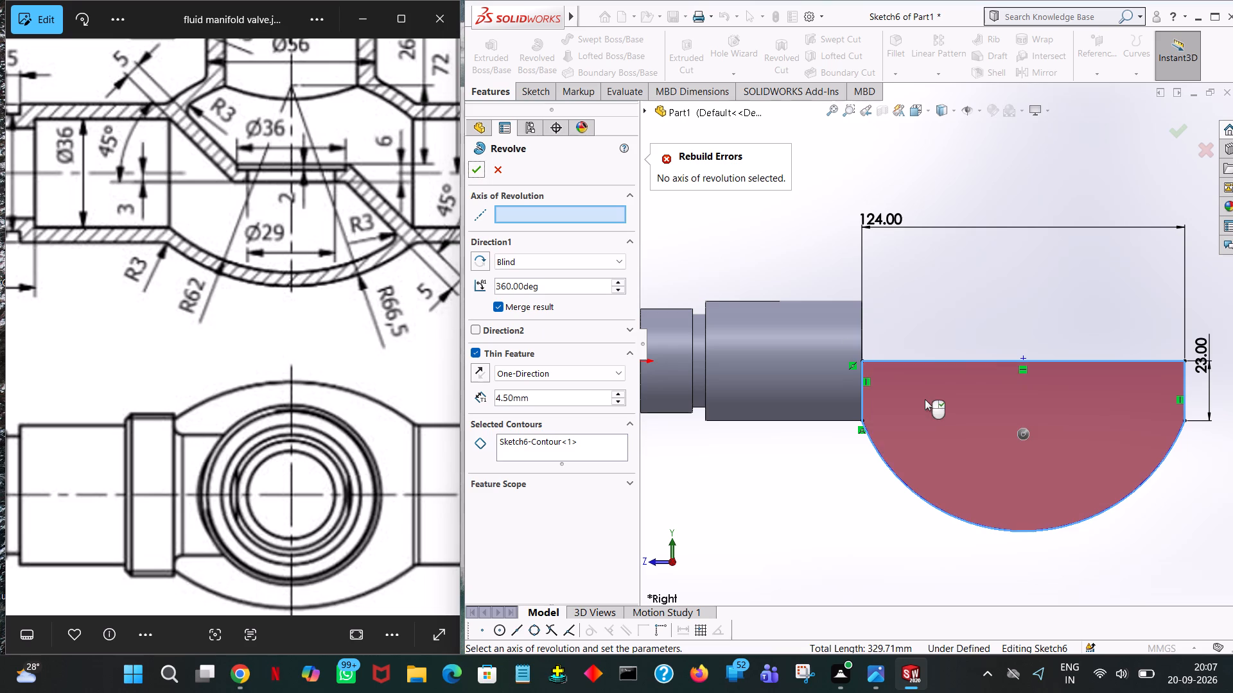
Add the half profile's enclosed region to the selected contours and set the revolve's Direction 1 to Up To Surface, reversed.
click(966, 381)
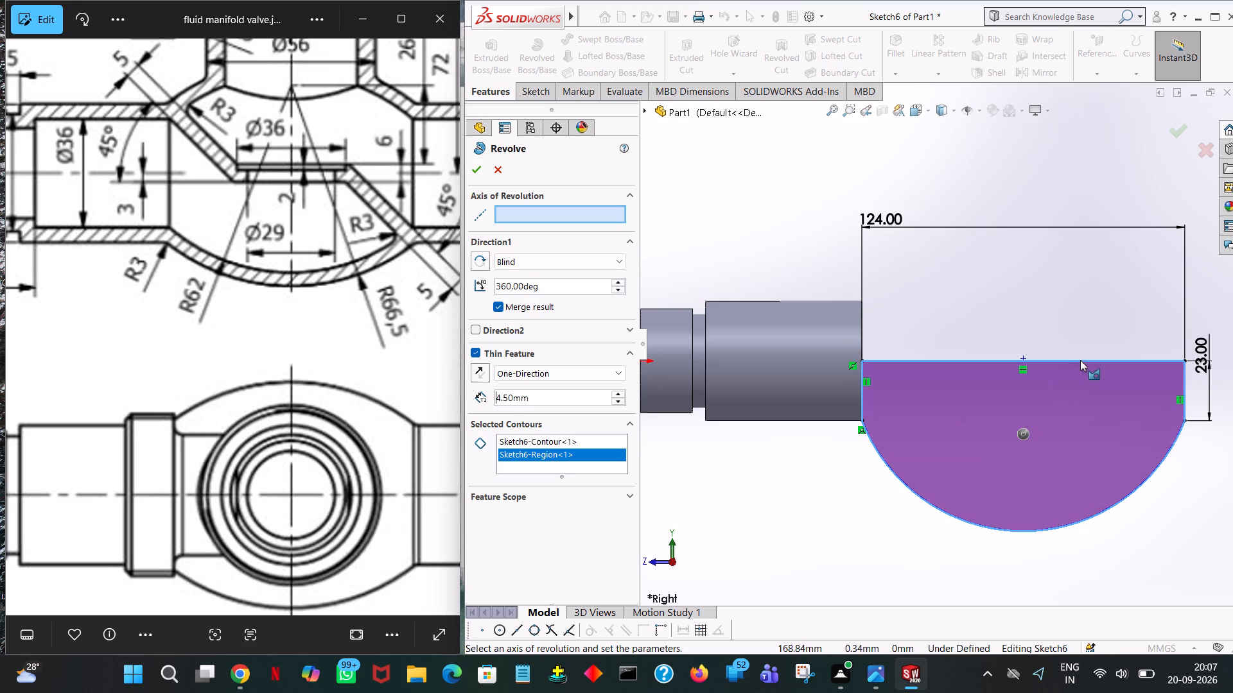
click(1080, 360)
double_click(1080, 360)
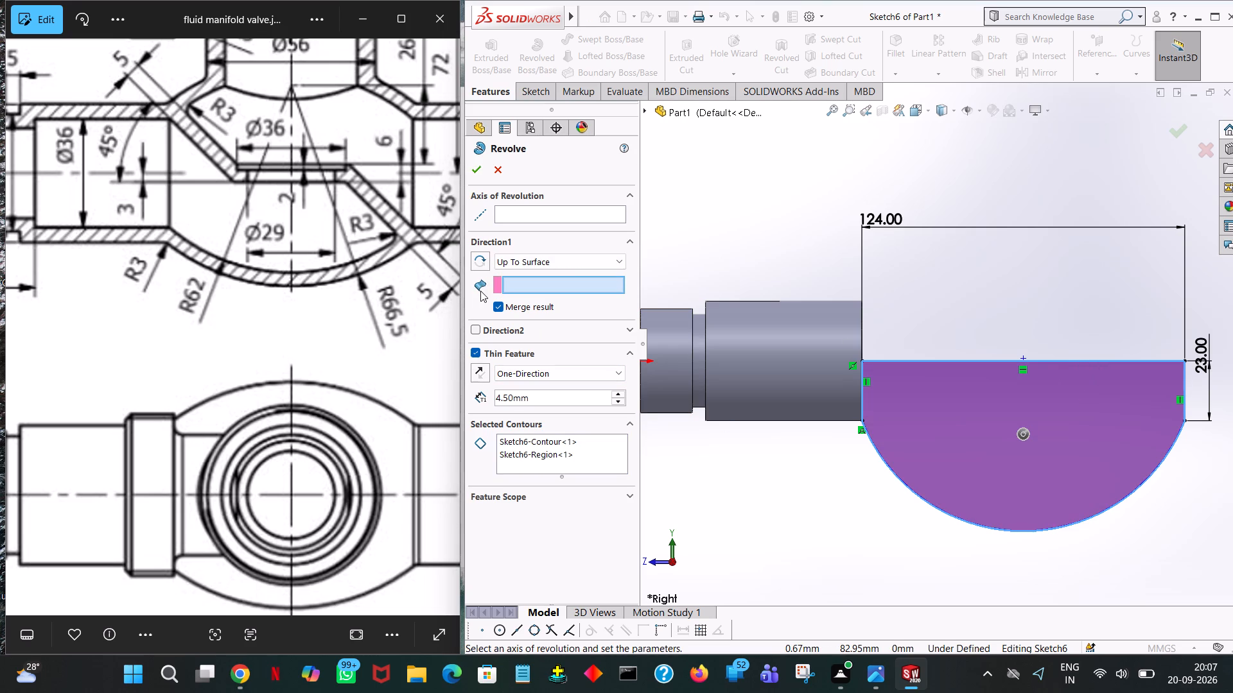
click(481, 260)
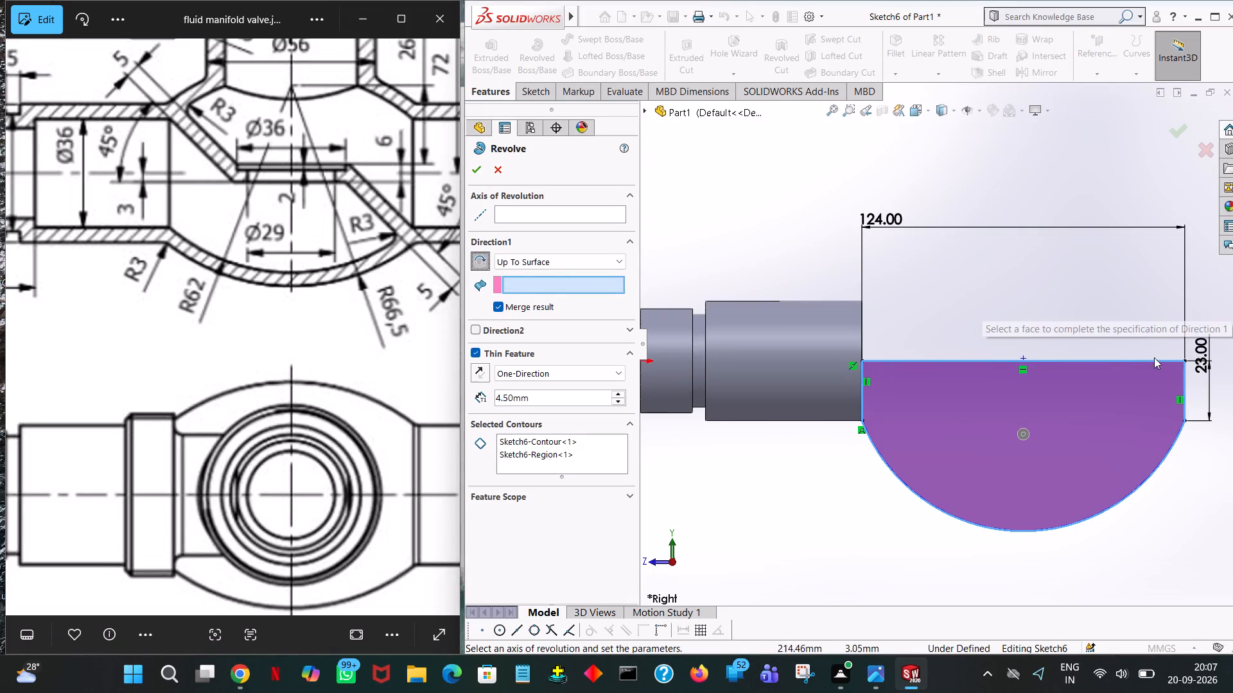
click(1099, 362)
double_click(1099, 362)
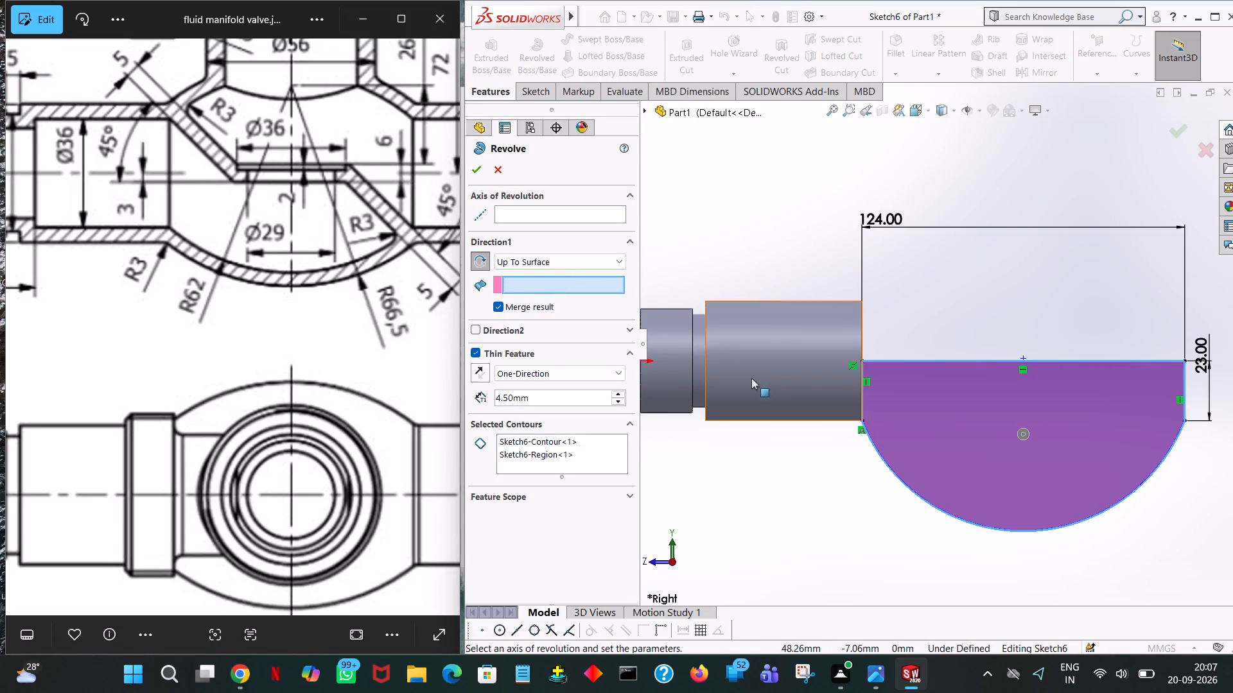
Turn off merge result and try to complete the thin revolve with the horizontal top line as the axis.
click(493, 306)
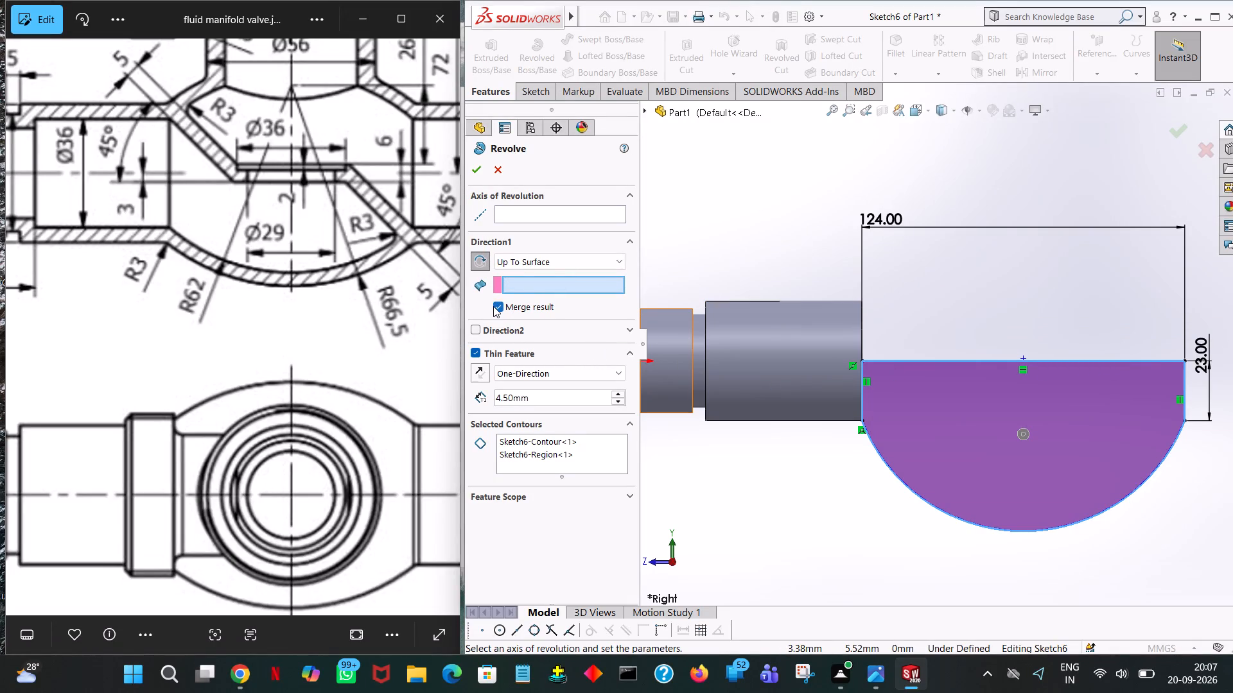
click(551, 211)
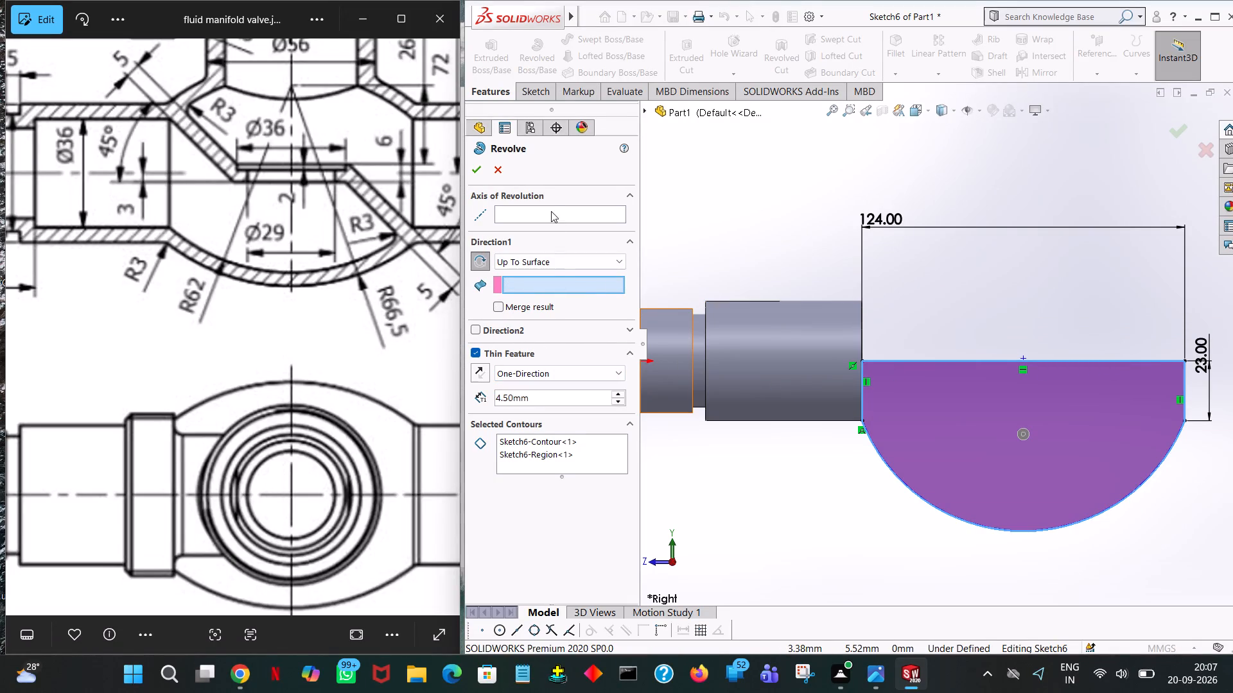
click(1140, 360)
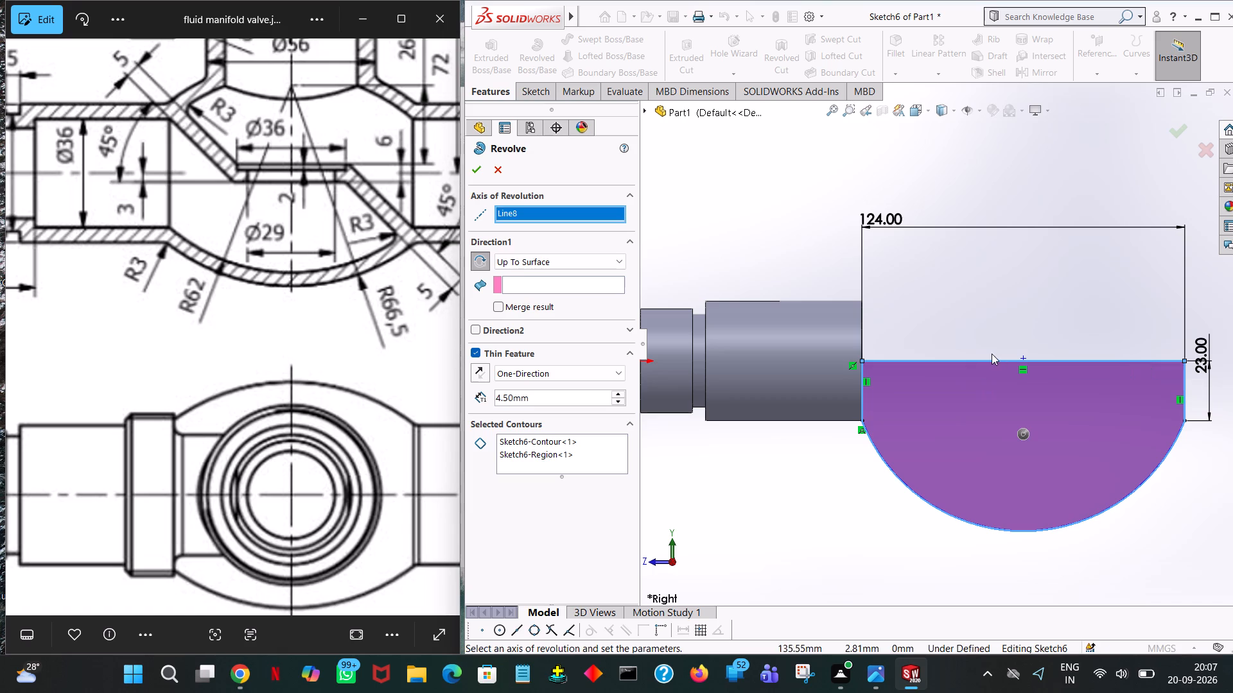
click(477, 169)
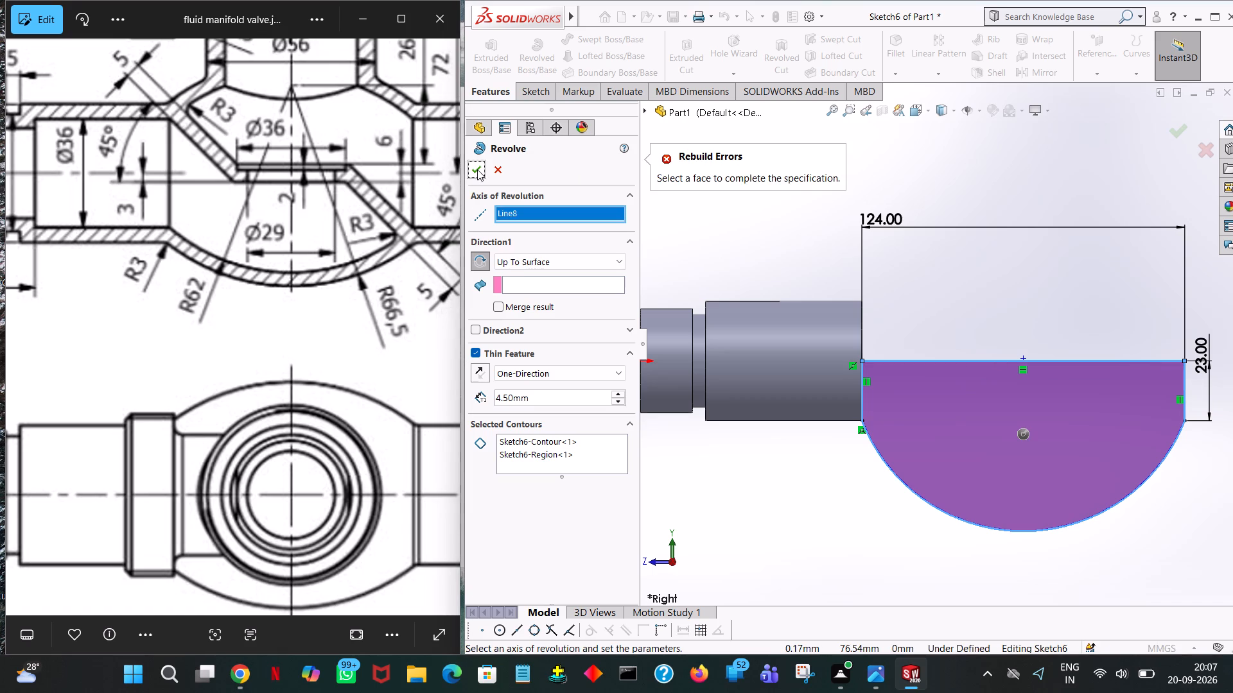
double_click(477, 169)
click(1096, 431)
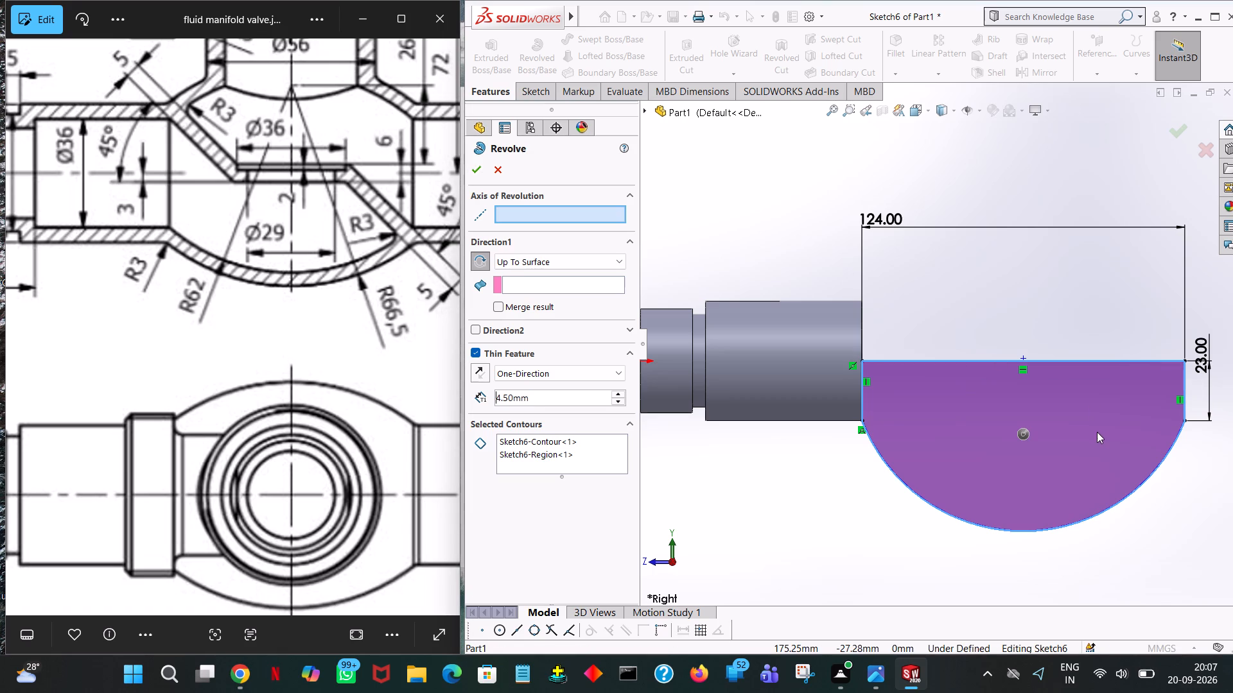
click(1052, 359)
double_click(1052, 359)
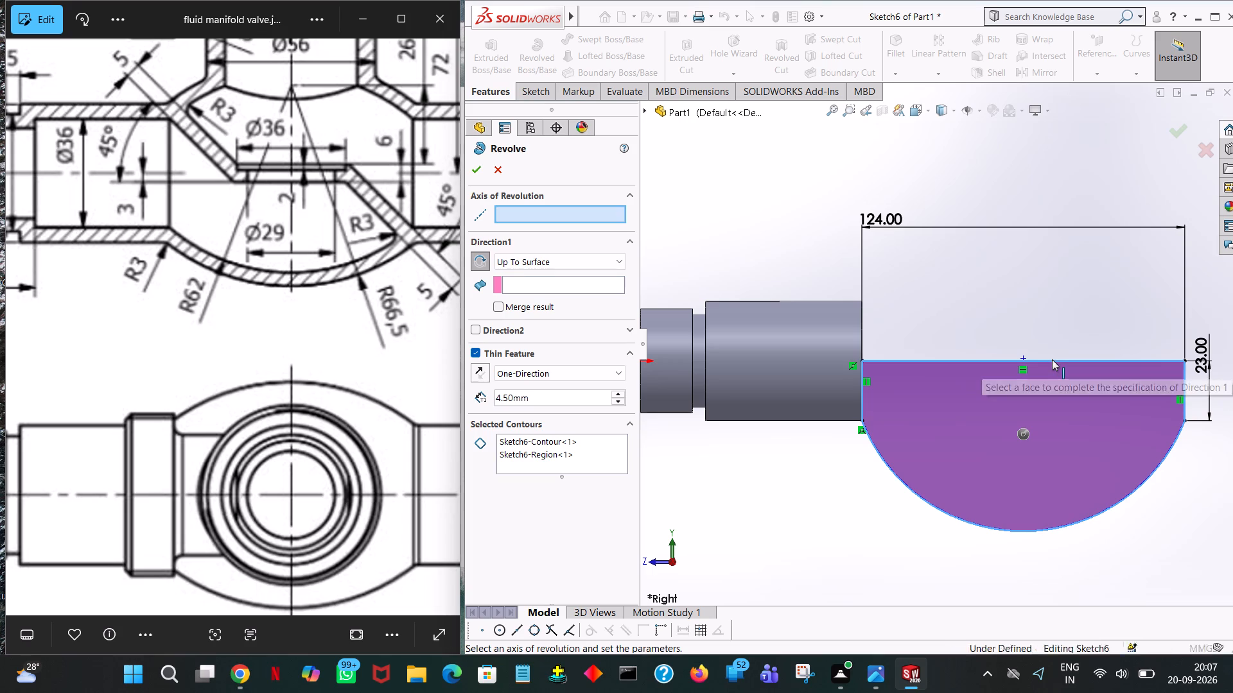
click(1052, 359)
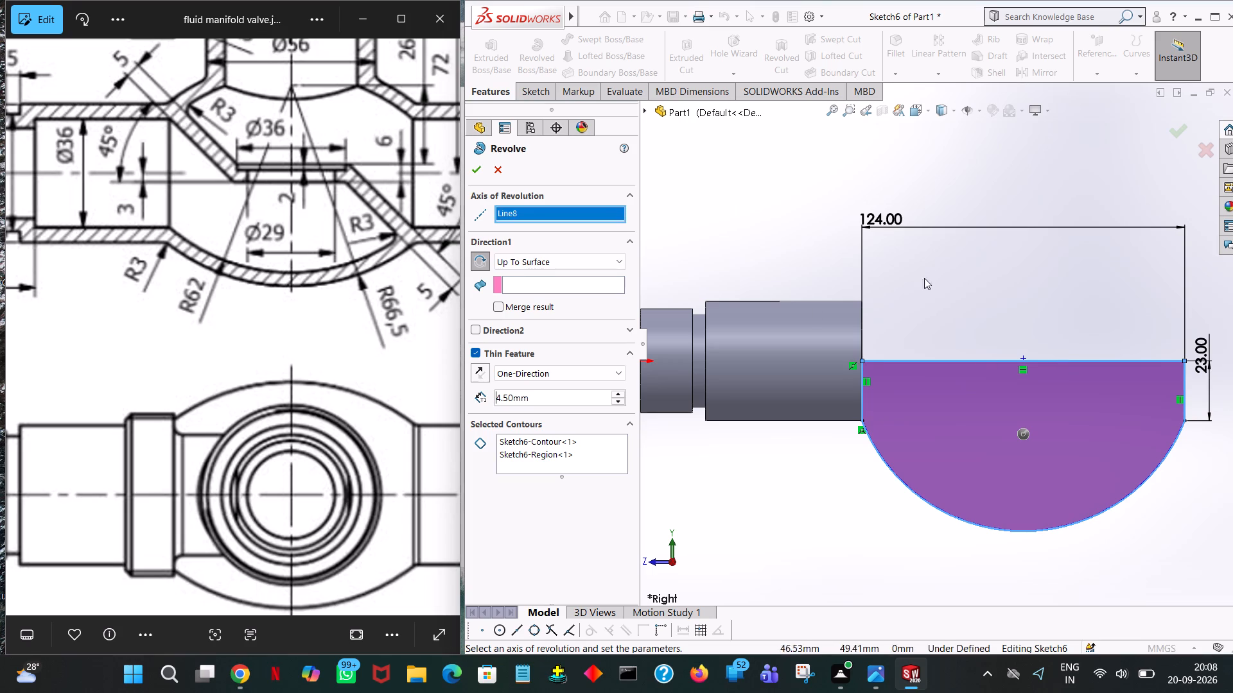
click(474, 171)
Remove the sketch contour and the region from the revolve's selected contours.
click(547, 440)
right_click(546, 441)
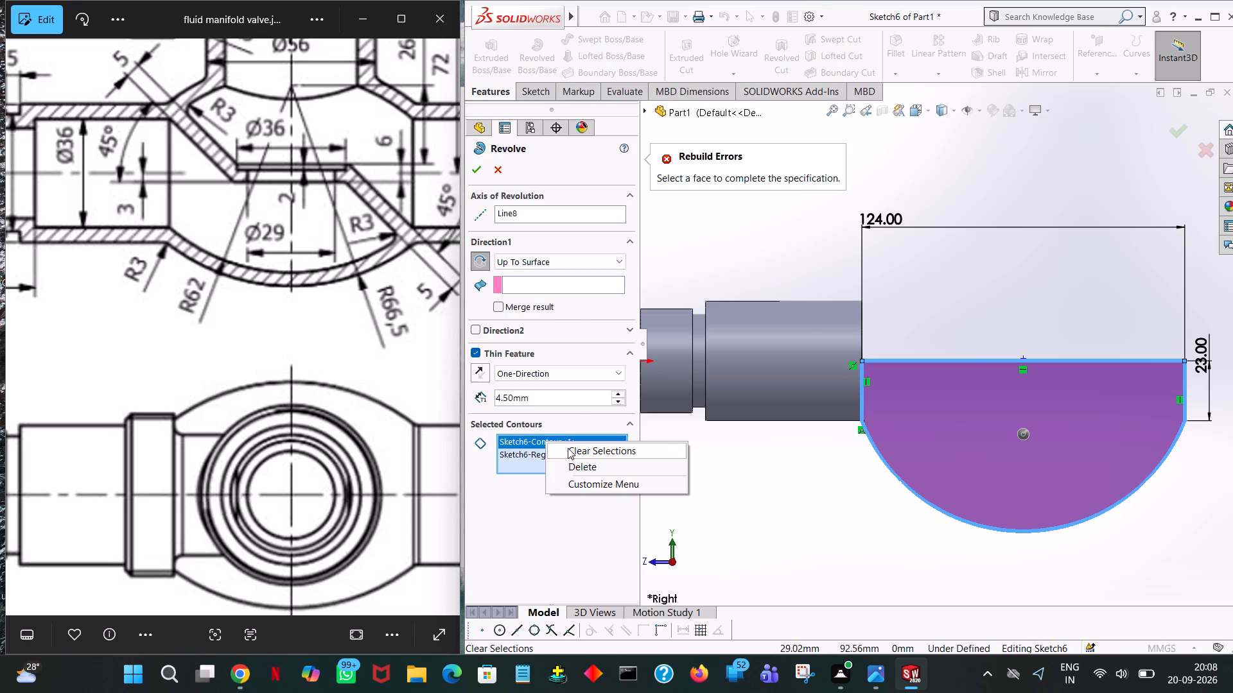
click(573, 465)
click(571, 452)
right_click(571, 452)
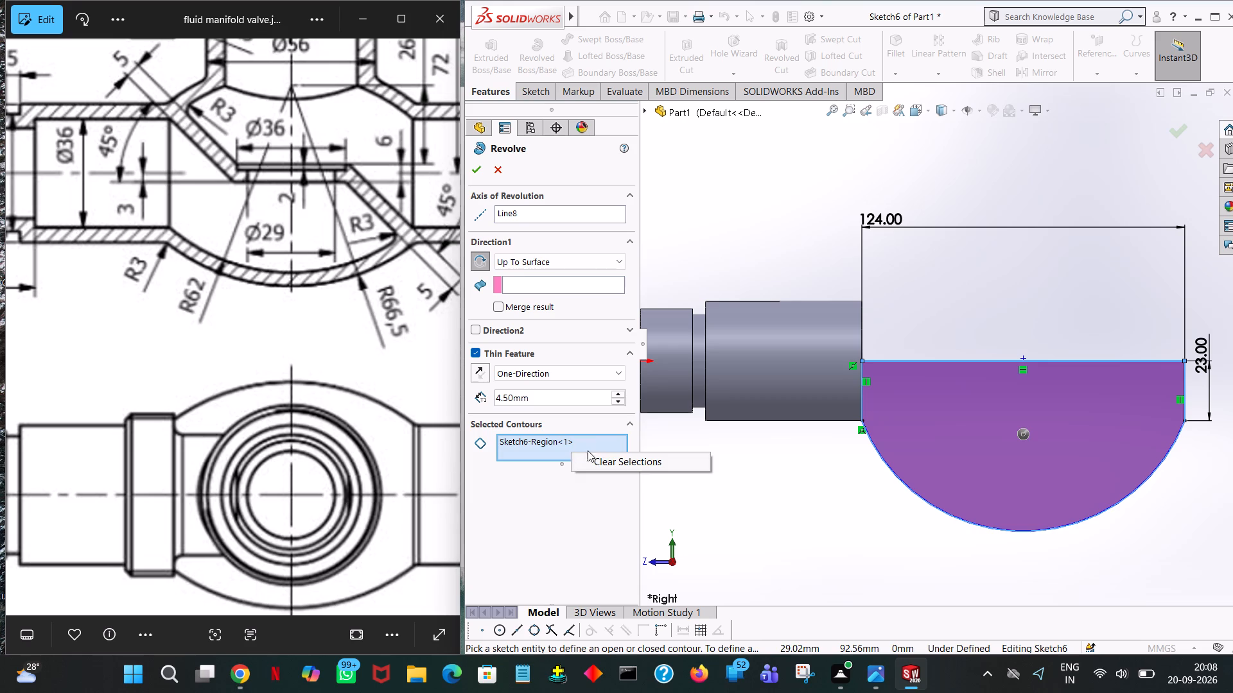
click(597, 462)
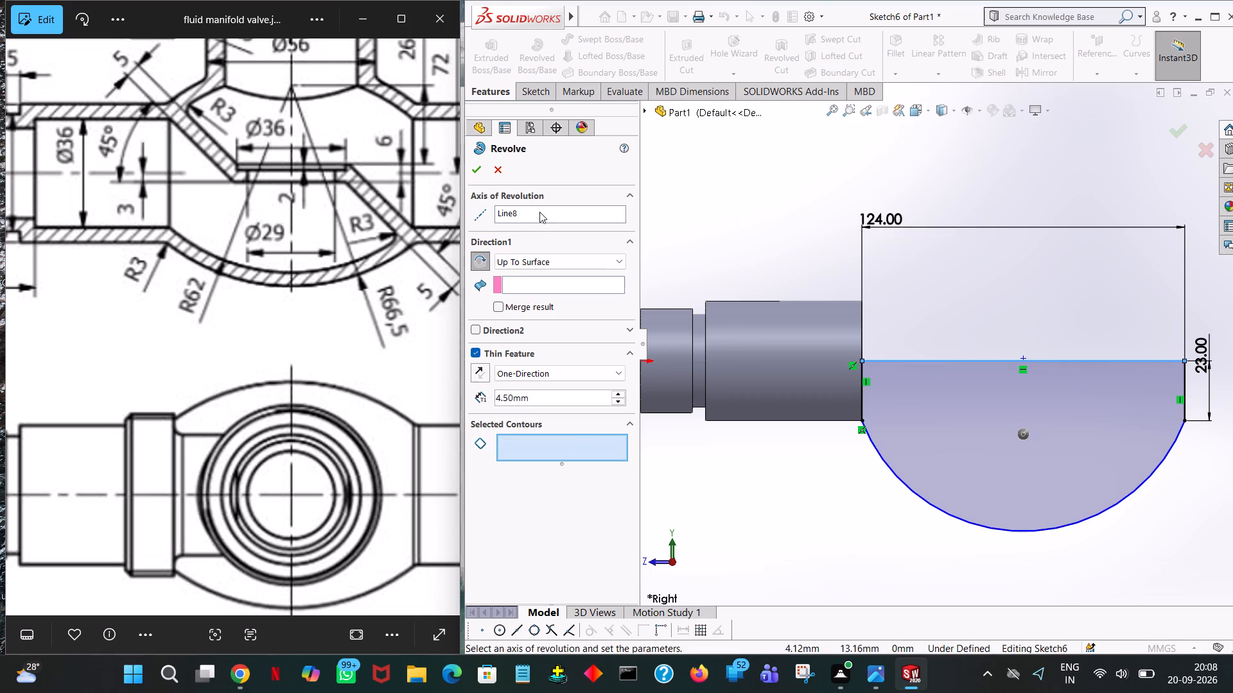
Clear the revolve axis and reselect the half profile's horizontal top line as the axis.
click(539, 215)
right_click(541, 215)
click(568, 236)
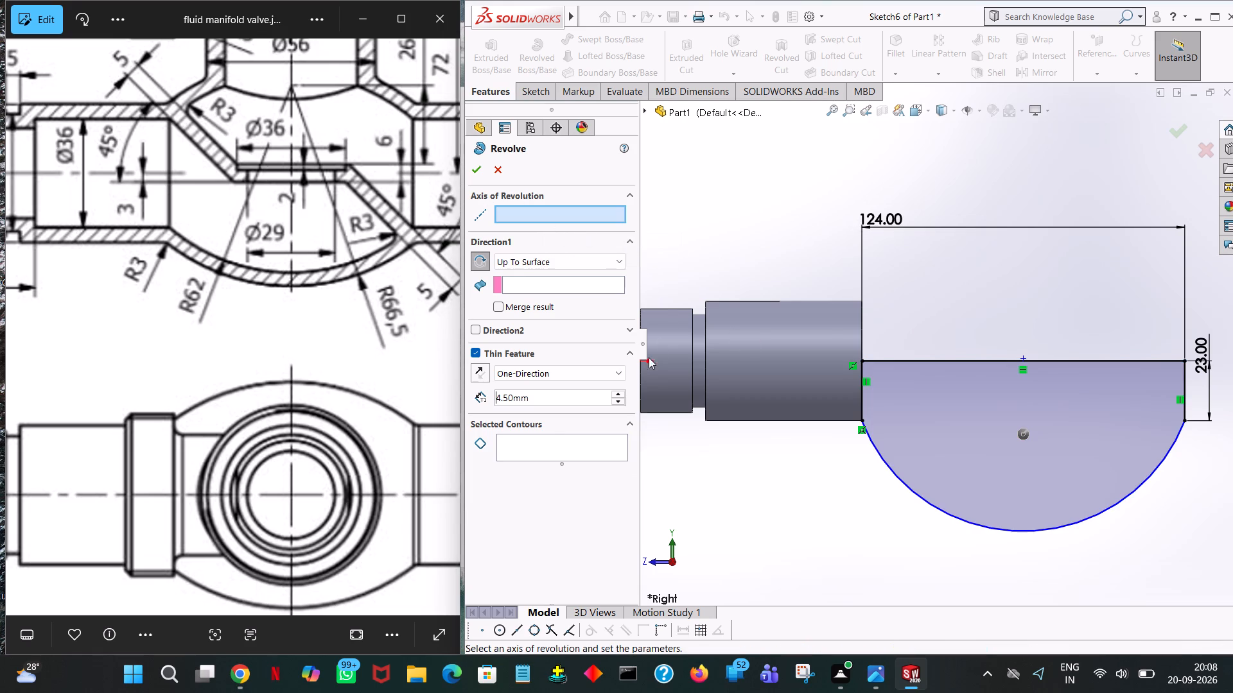
click(931, 359)
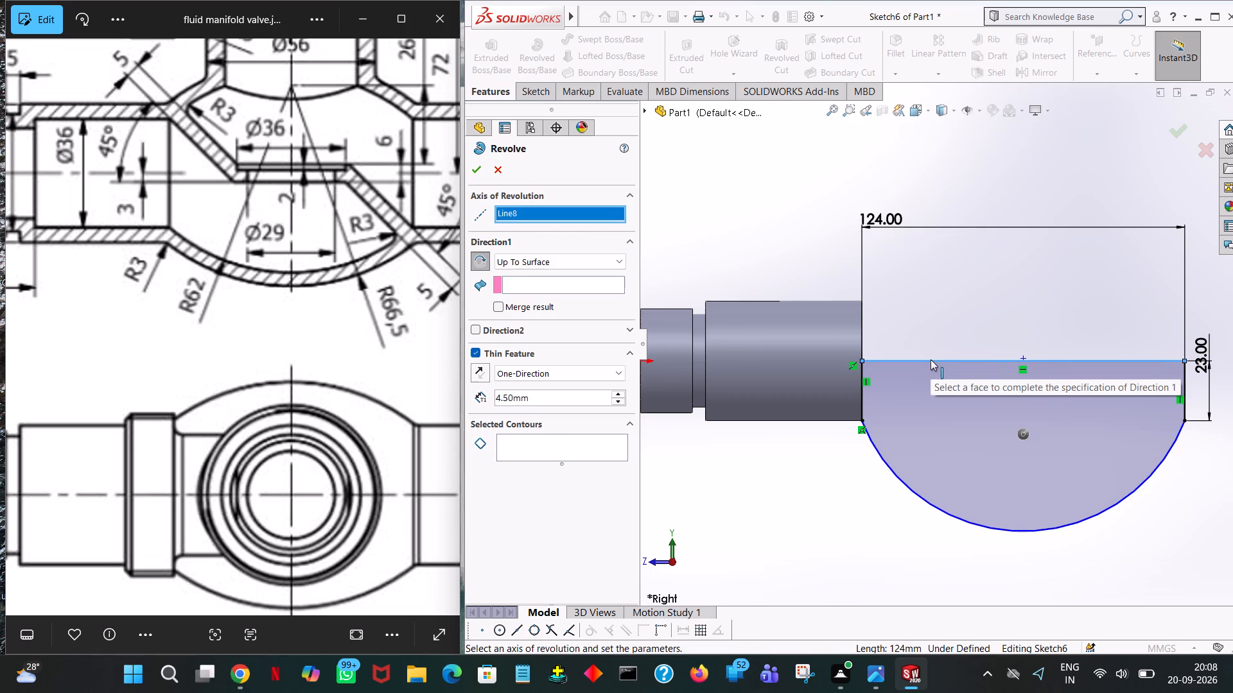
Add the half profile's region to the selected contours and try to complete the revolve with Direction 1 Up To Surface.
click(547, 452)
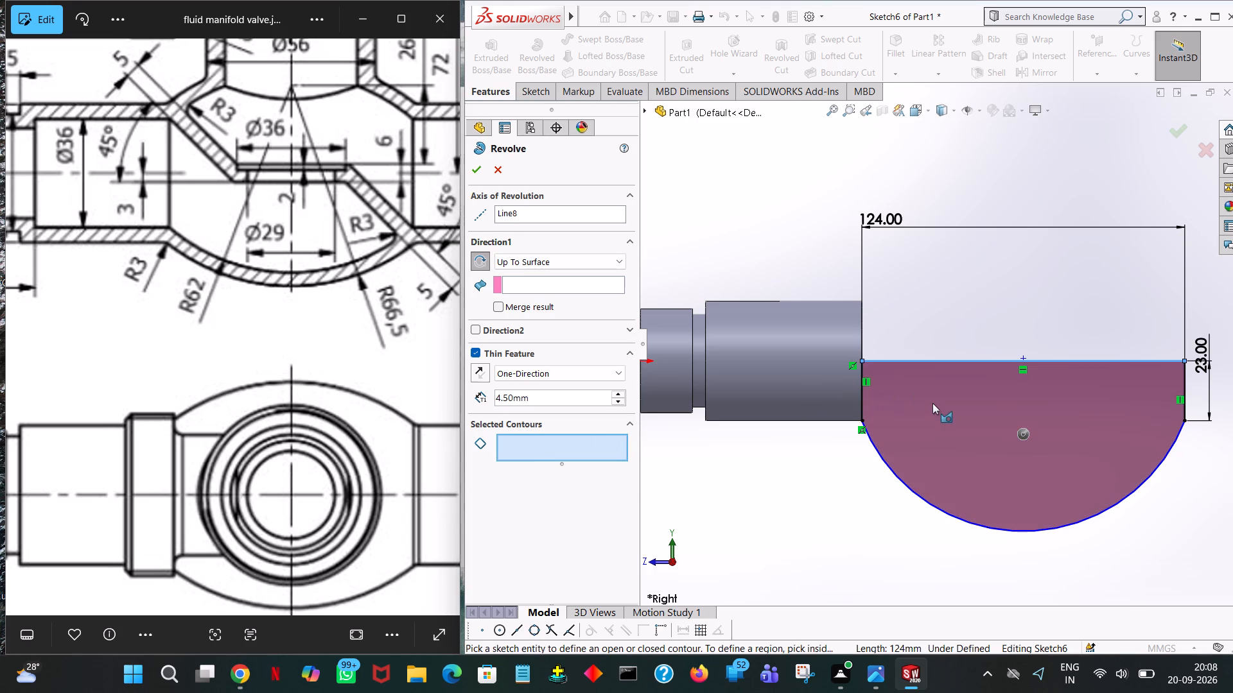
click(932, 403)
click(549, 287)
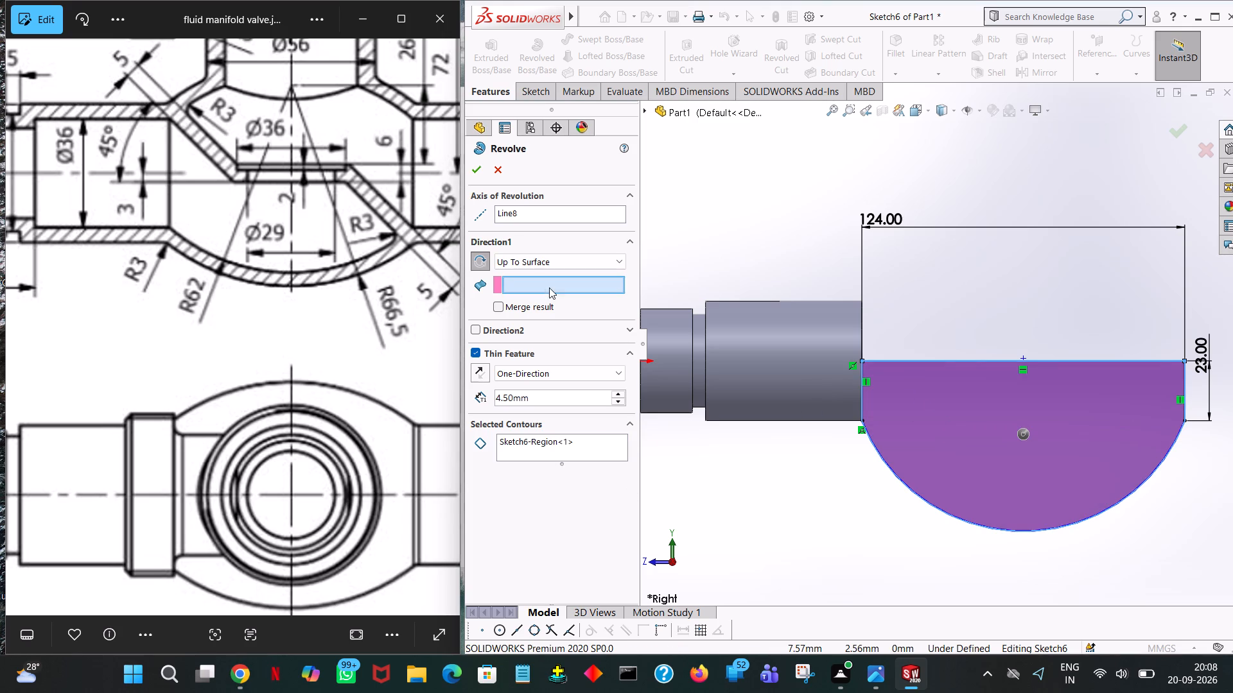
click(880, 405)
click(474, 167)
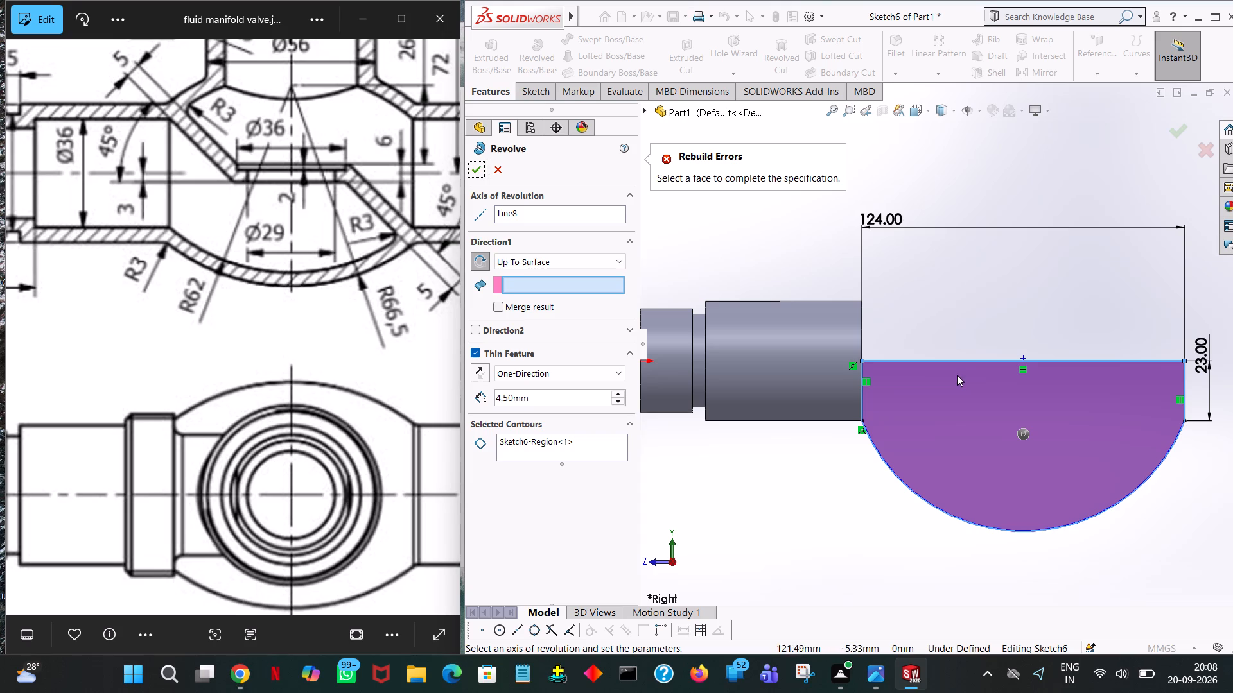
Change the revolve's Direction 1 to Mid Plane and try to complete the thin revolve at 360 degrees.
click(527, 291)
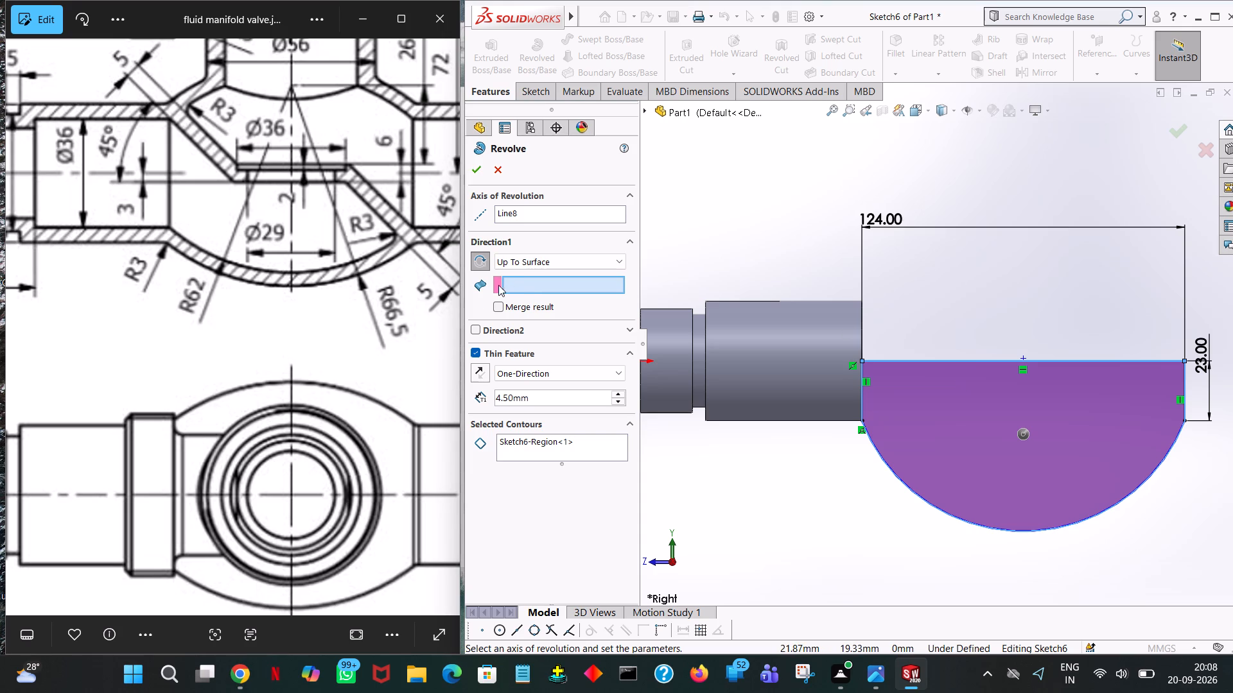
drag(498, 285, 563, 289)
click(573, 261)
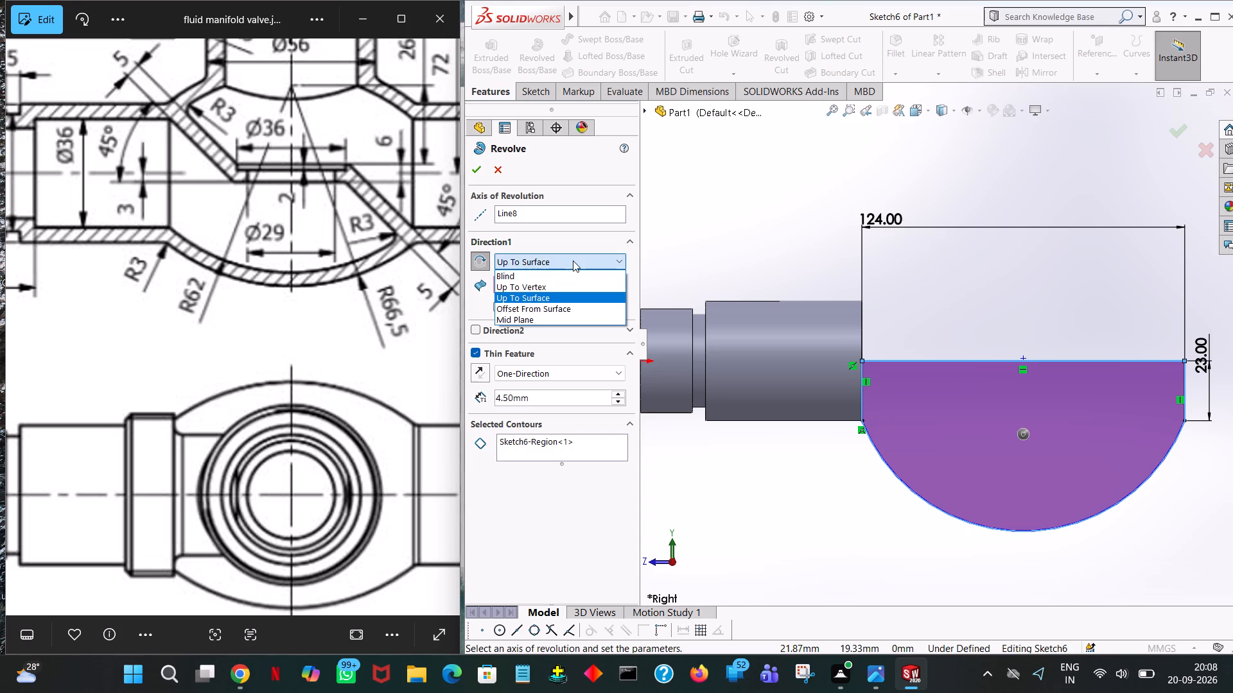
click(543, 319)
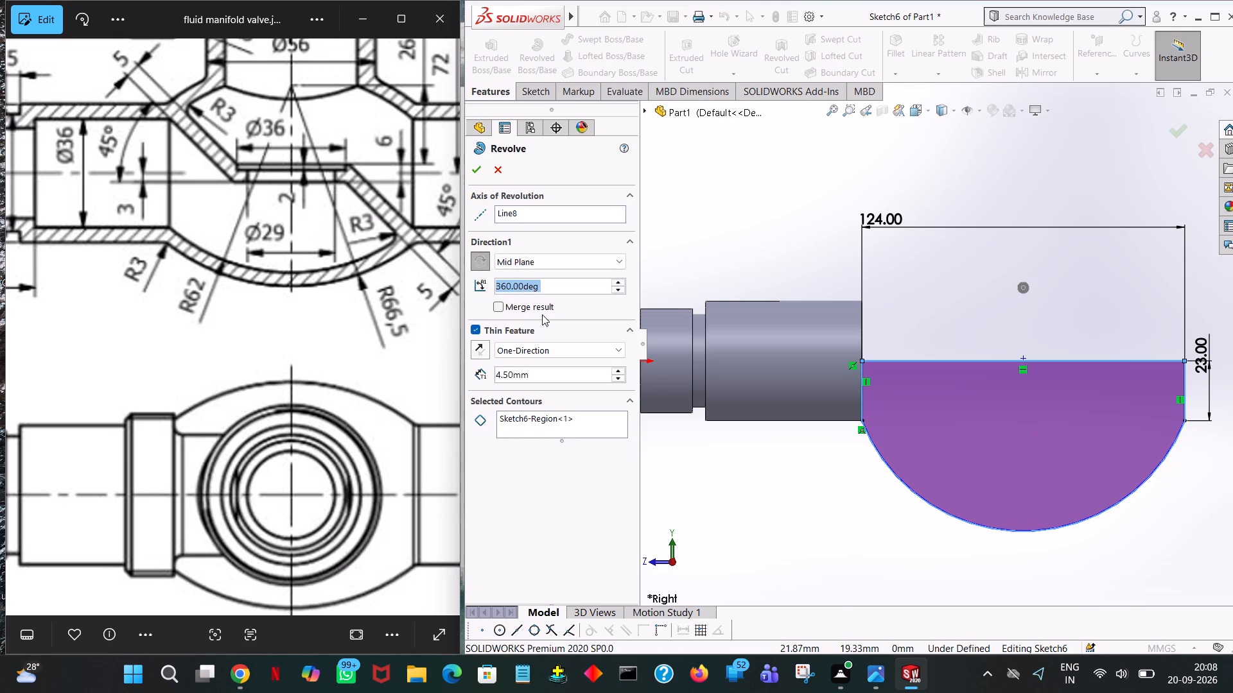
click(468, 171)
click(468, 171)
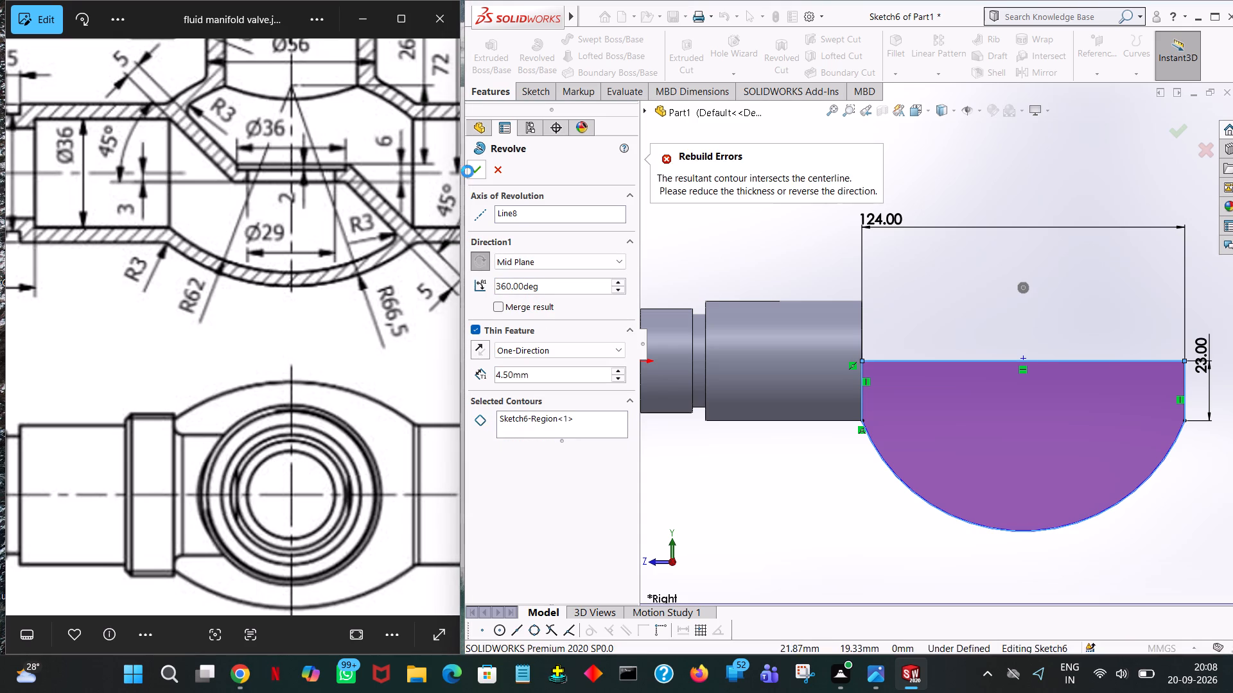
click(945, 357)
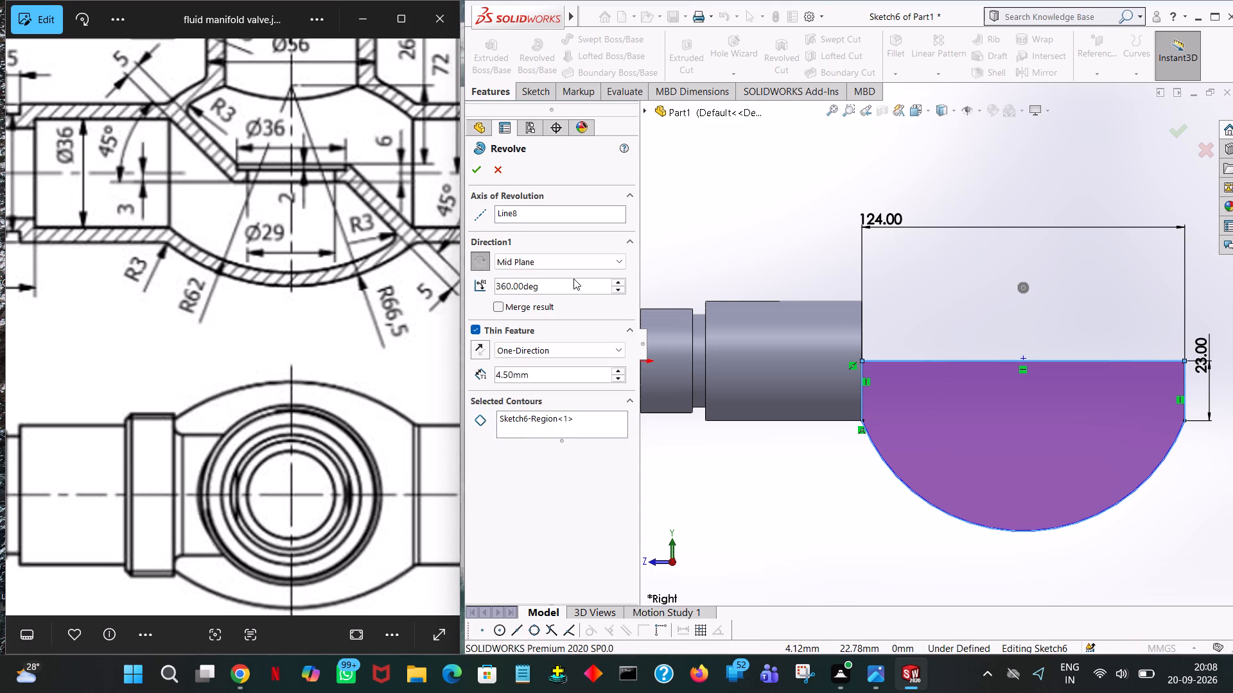
Set the revolve's Direction 1 to Up To Vertex, turn on merge result and try to complete the thin revolve.
click(573, 262)
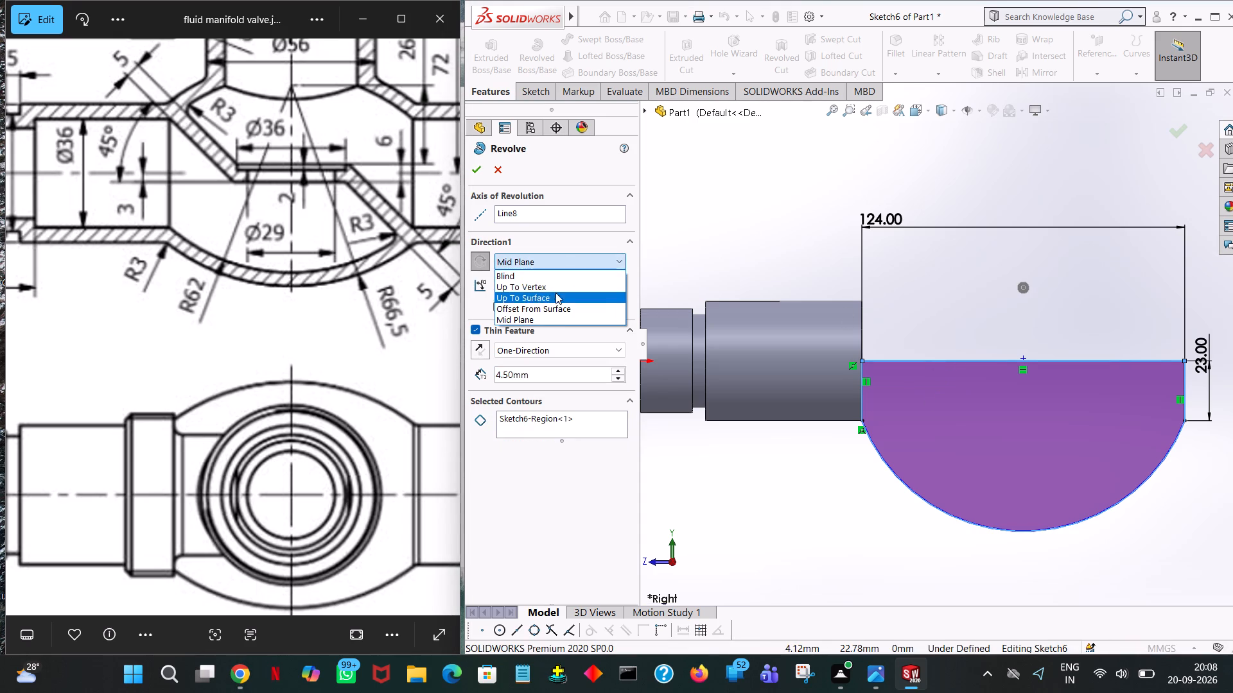
click(553, 285)
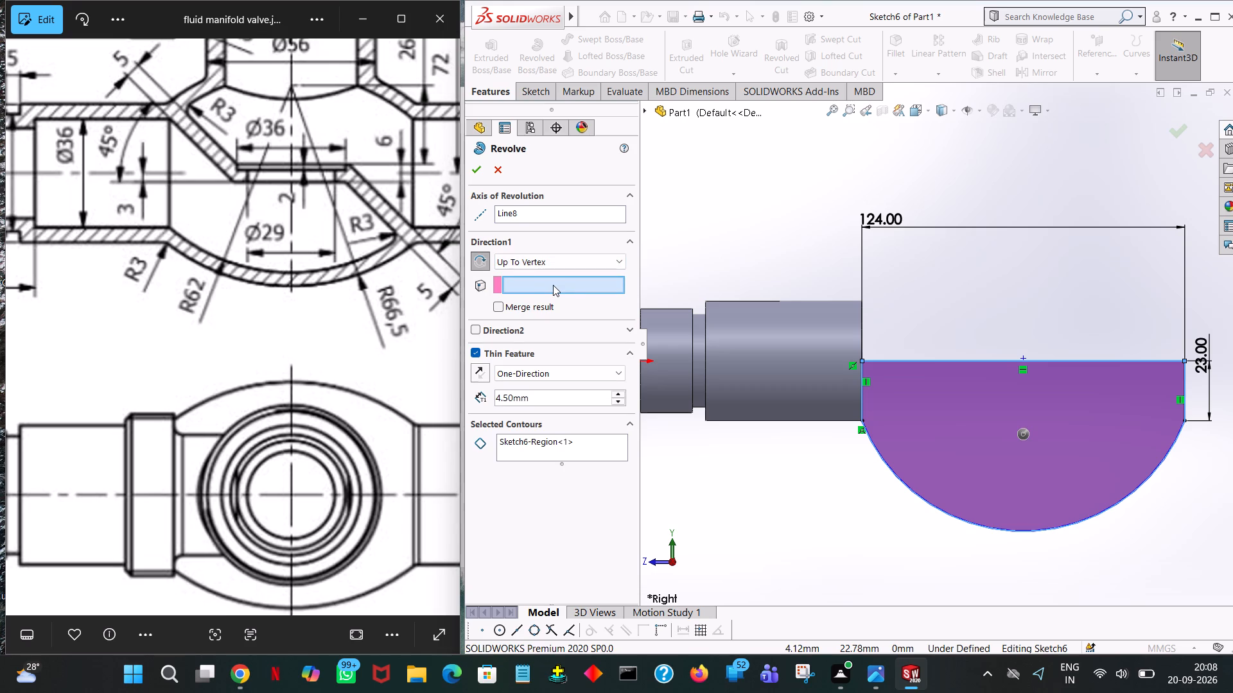
click(503, 308)
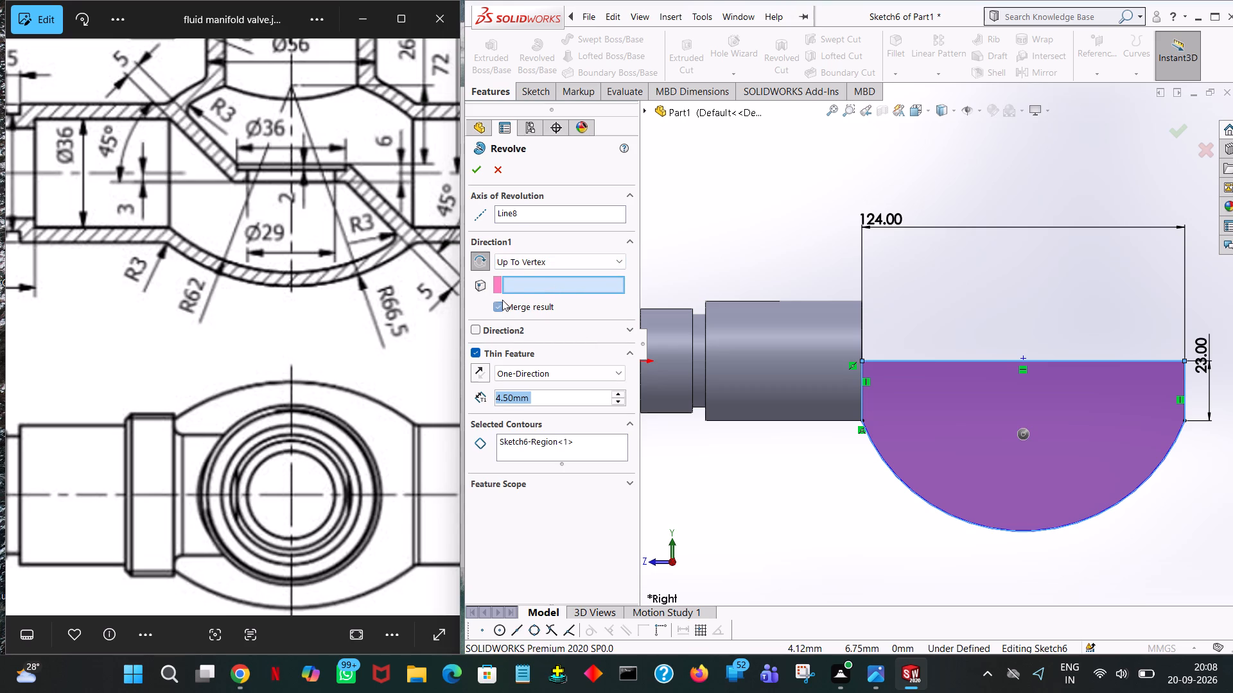
click(999, 360)
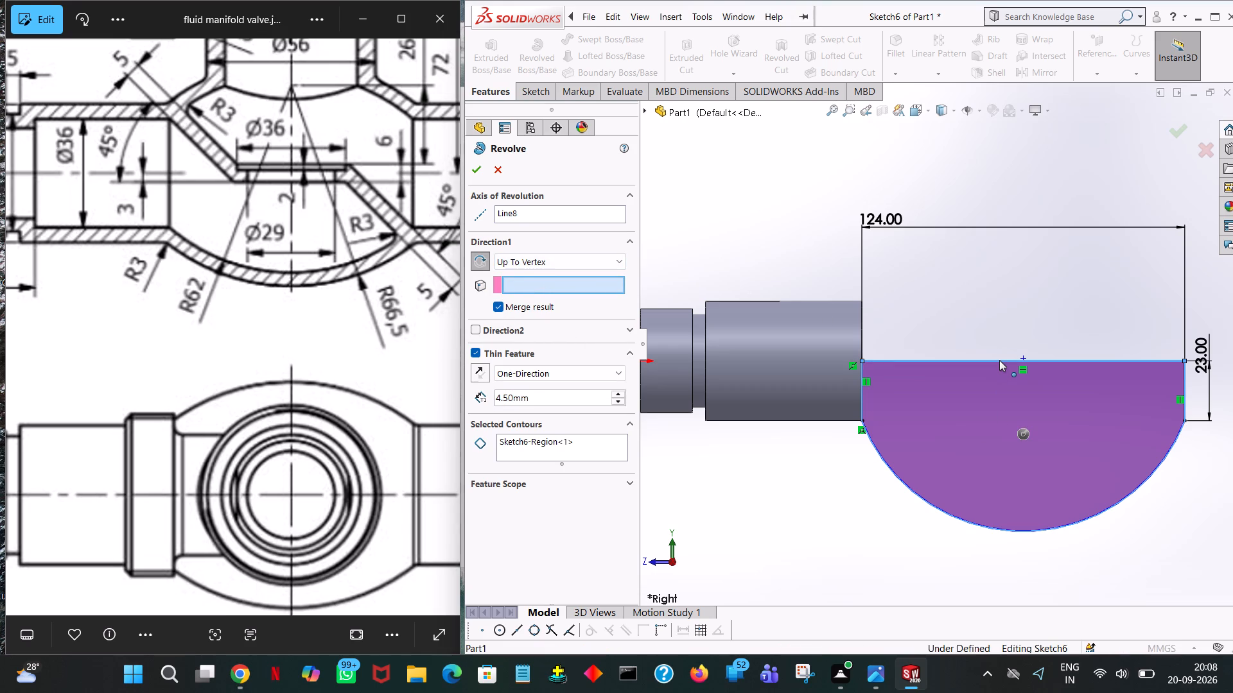
click(999, 360)
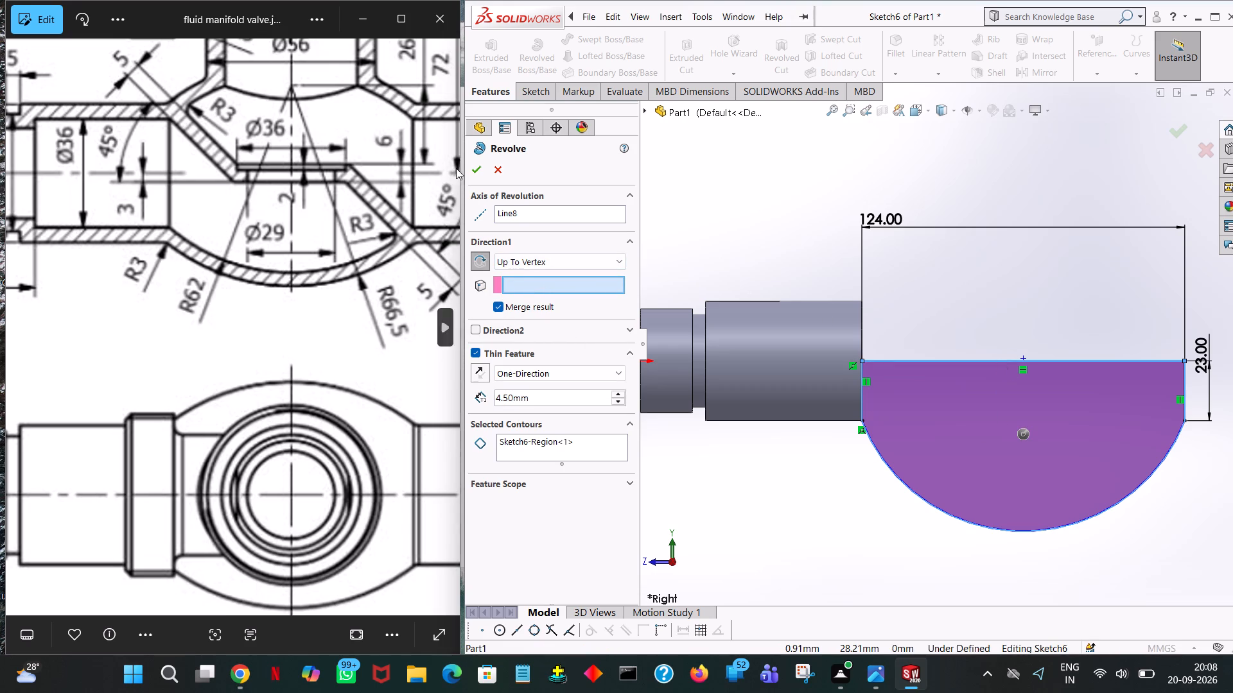
click(468, 168)
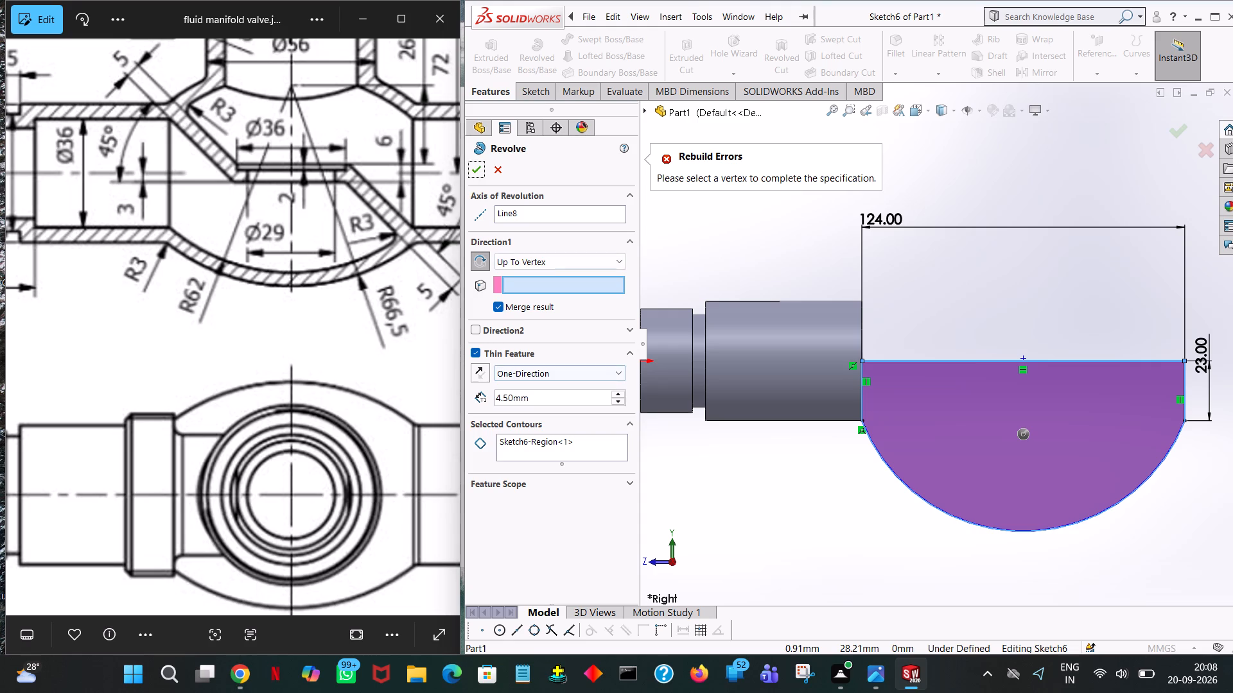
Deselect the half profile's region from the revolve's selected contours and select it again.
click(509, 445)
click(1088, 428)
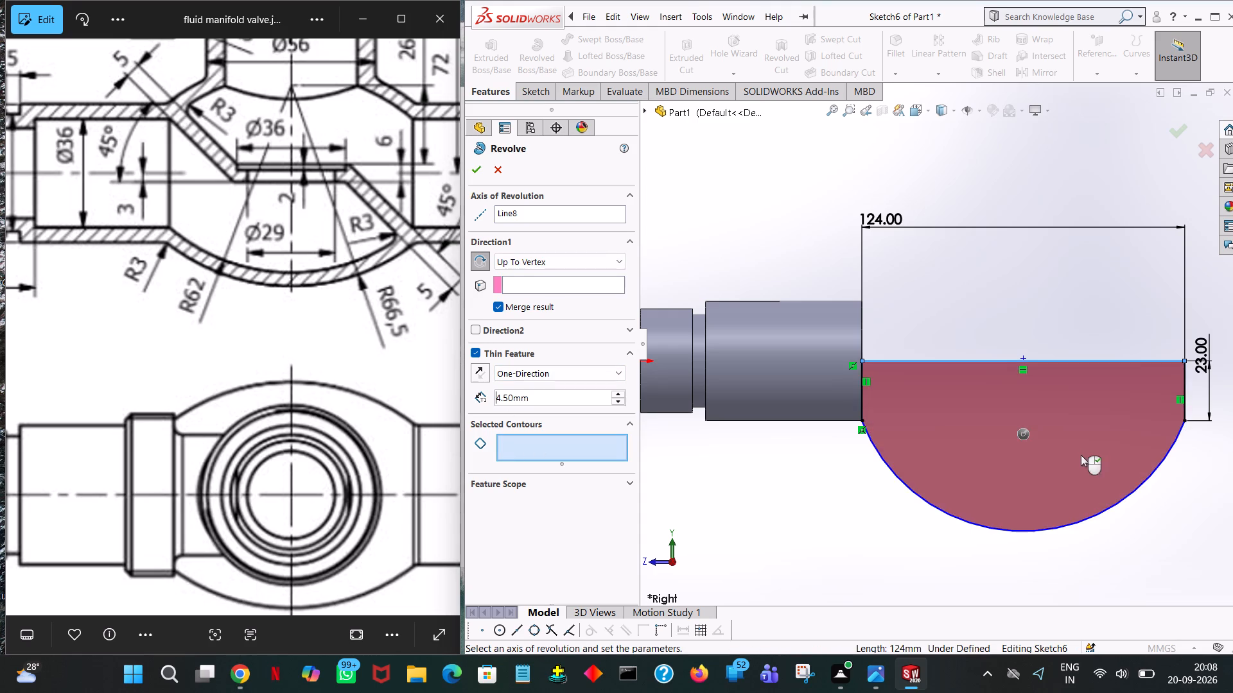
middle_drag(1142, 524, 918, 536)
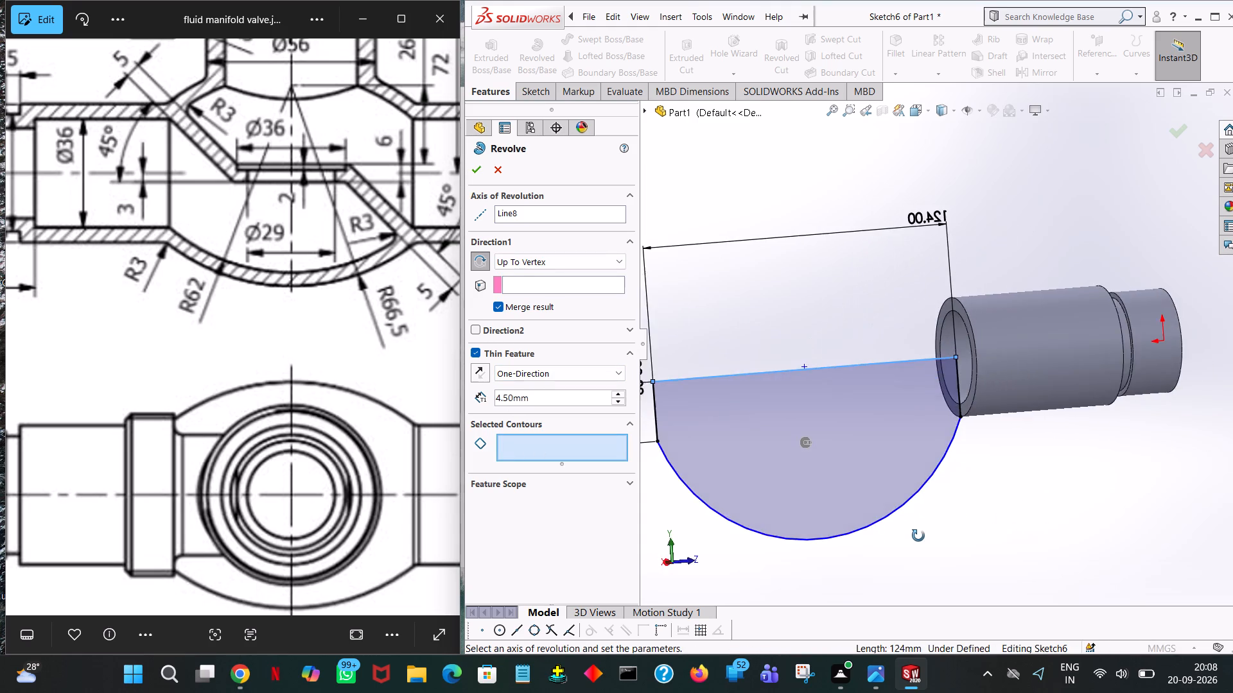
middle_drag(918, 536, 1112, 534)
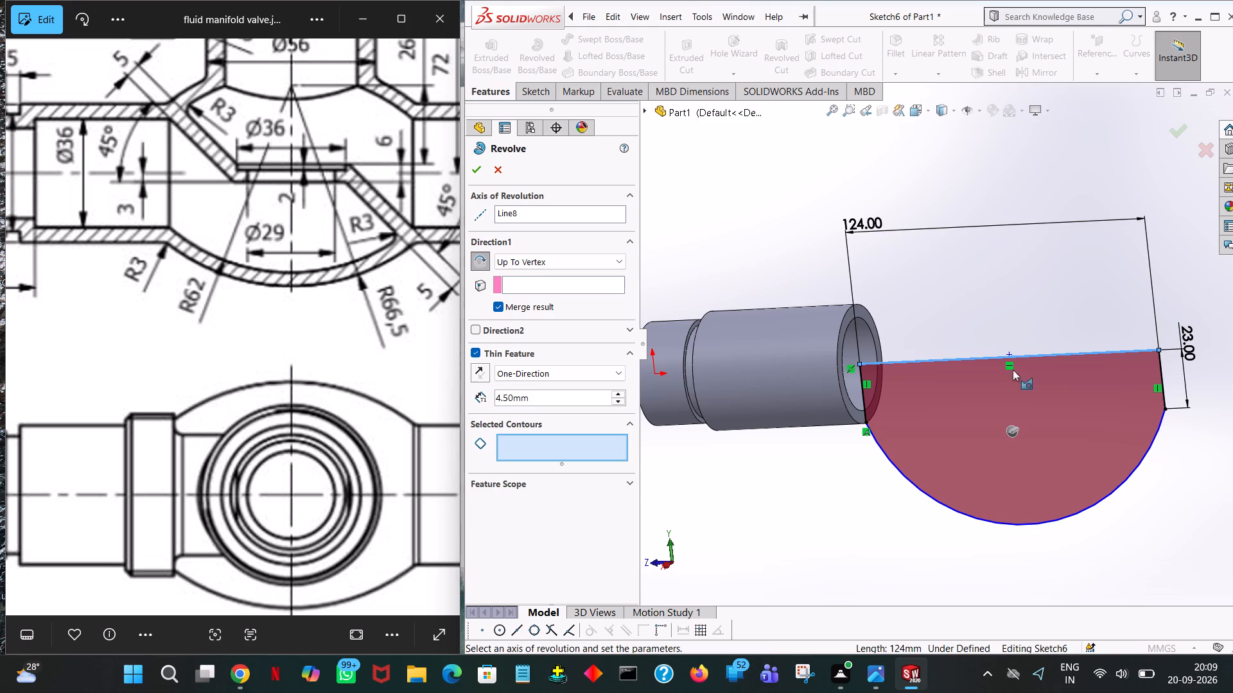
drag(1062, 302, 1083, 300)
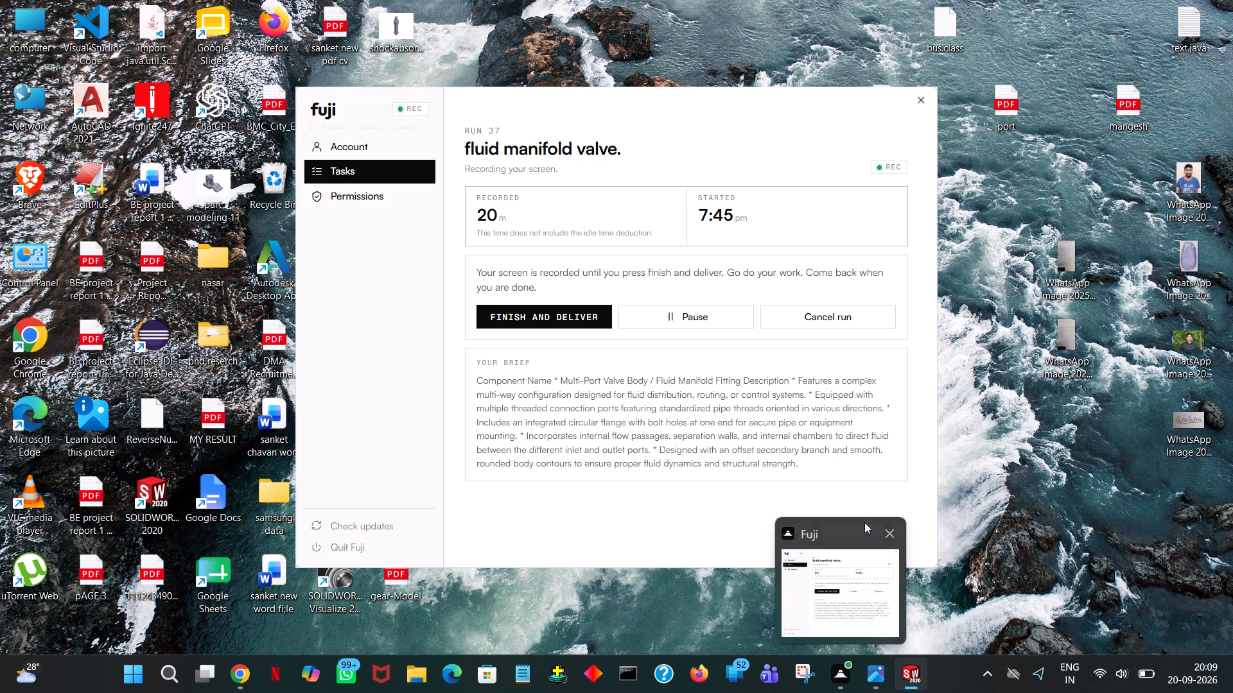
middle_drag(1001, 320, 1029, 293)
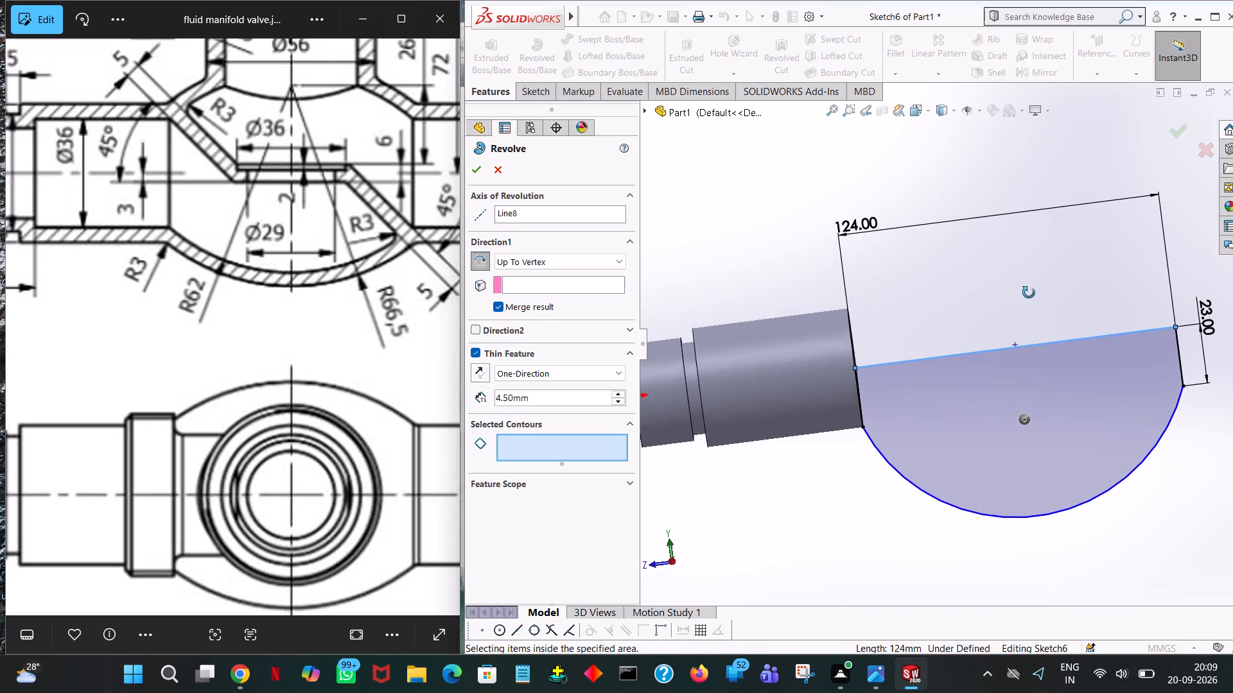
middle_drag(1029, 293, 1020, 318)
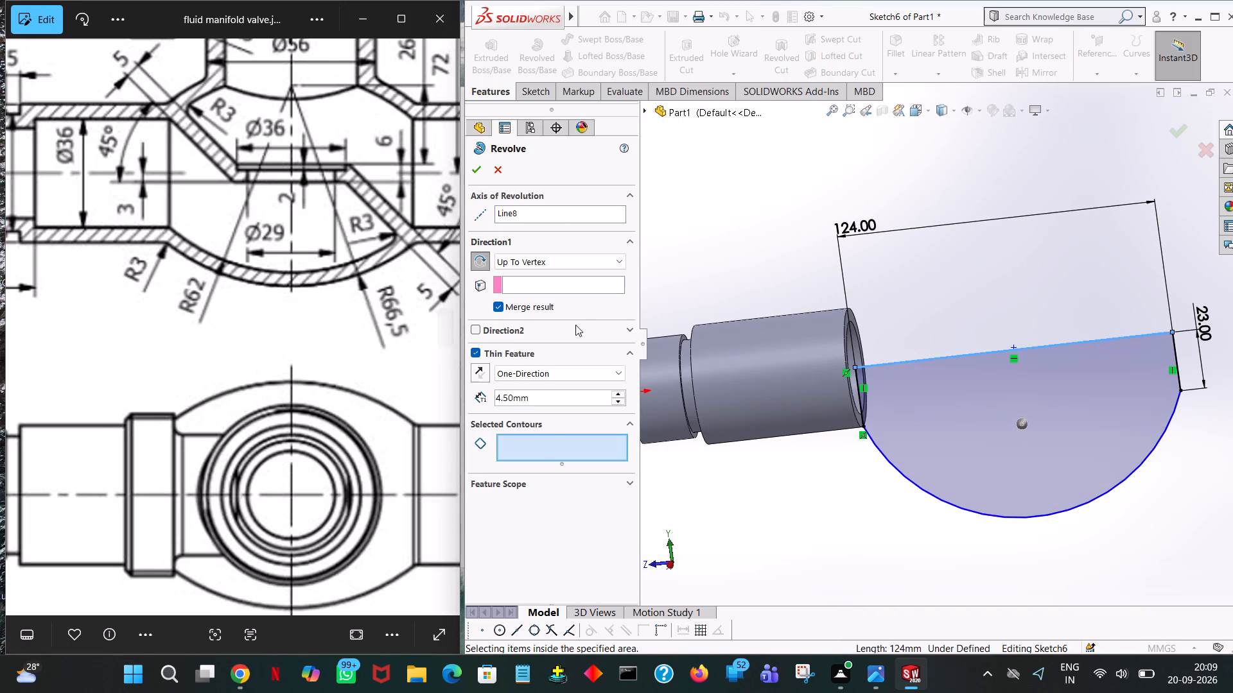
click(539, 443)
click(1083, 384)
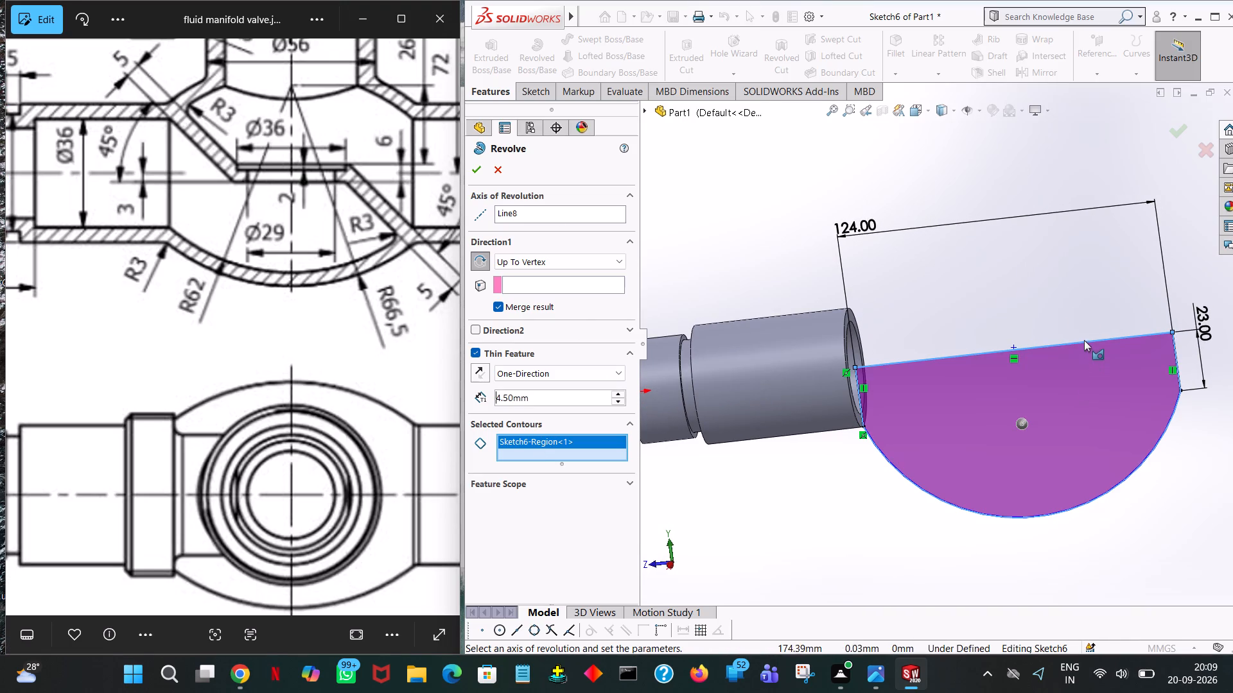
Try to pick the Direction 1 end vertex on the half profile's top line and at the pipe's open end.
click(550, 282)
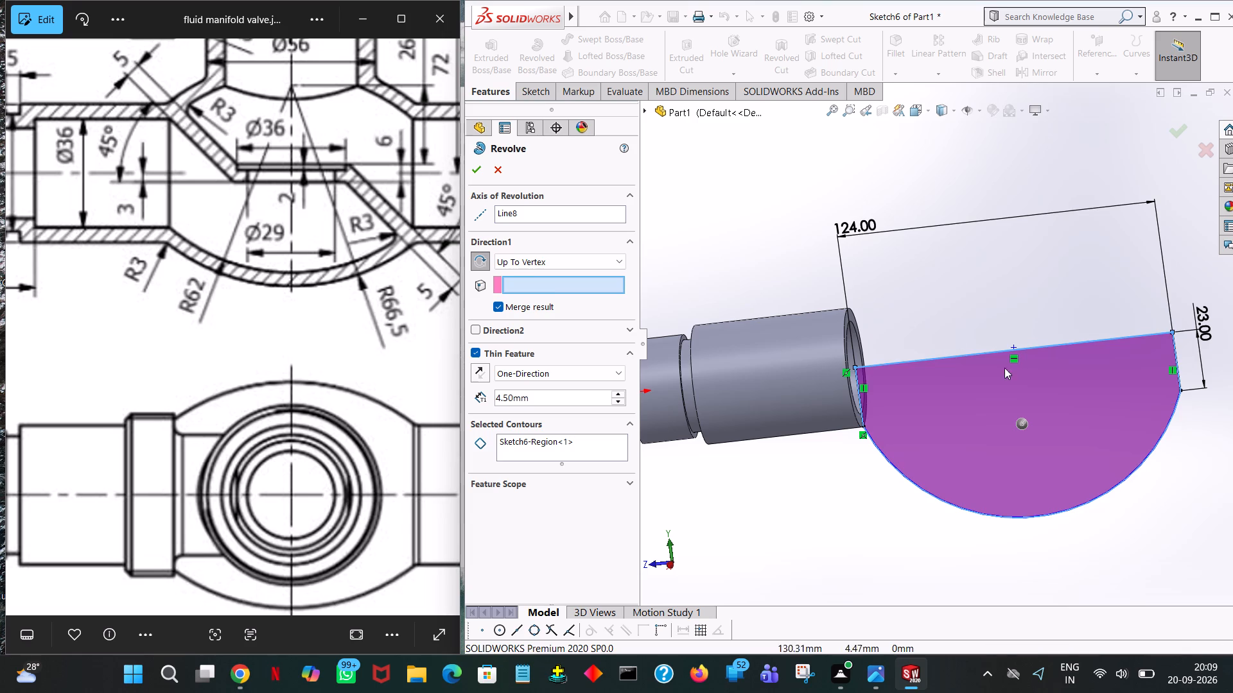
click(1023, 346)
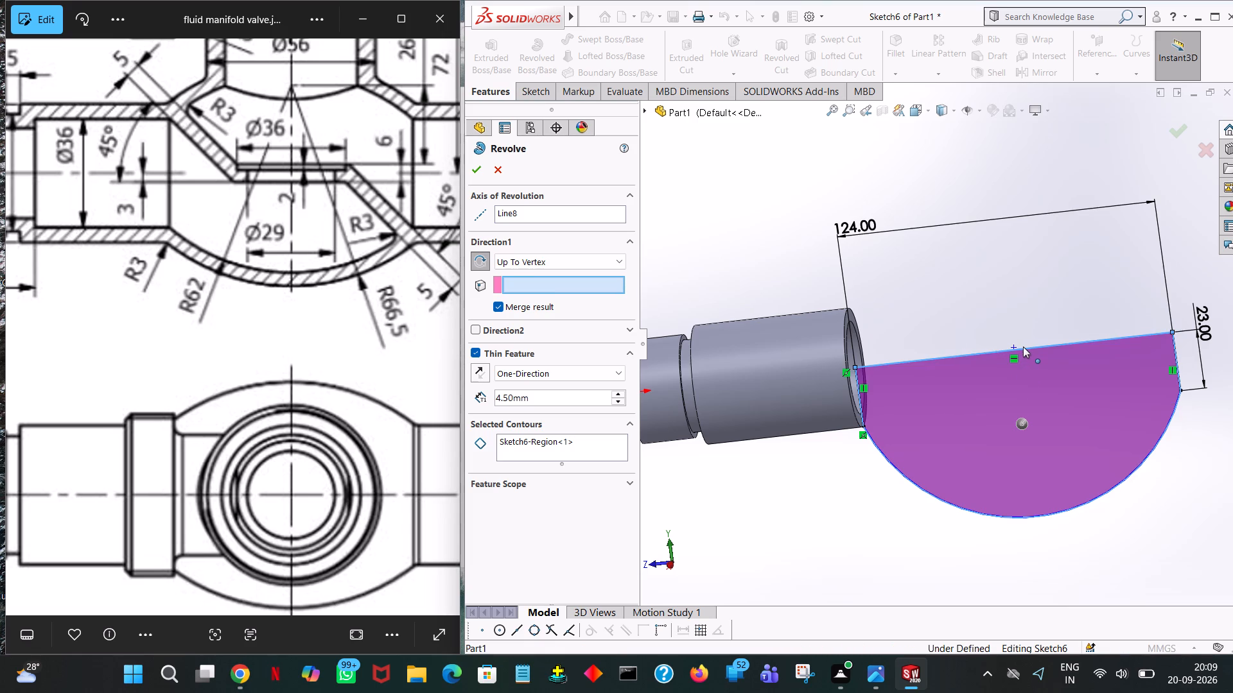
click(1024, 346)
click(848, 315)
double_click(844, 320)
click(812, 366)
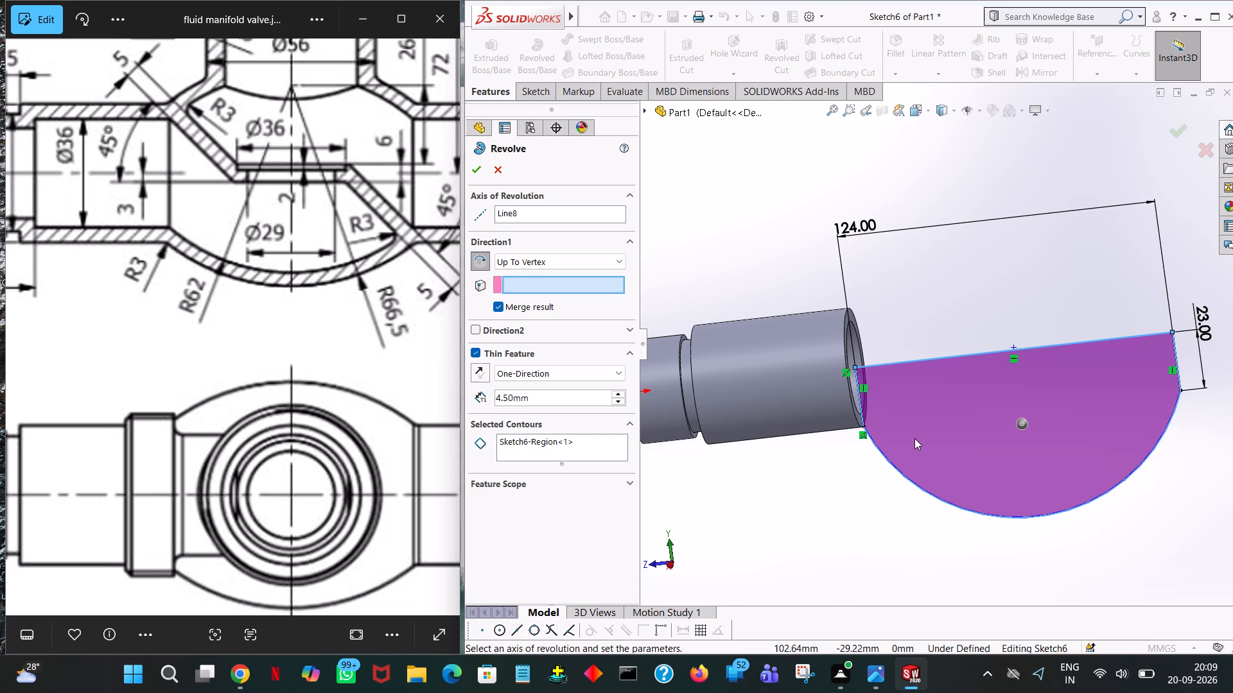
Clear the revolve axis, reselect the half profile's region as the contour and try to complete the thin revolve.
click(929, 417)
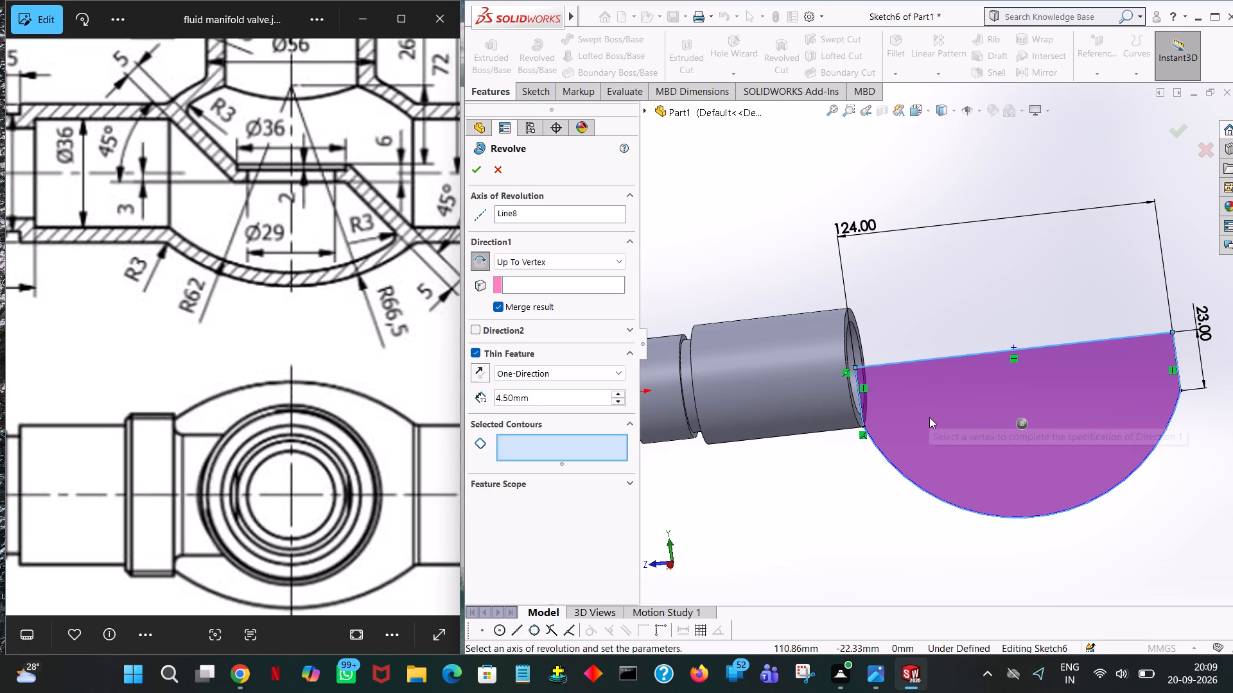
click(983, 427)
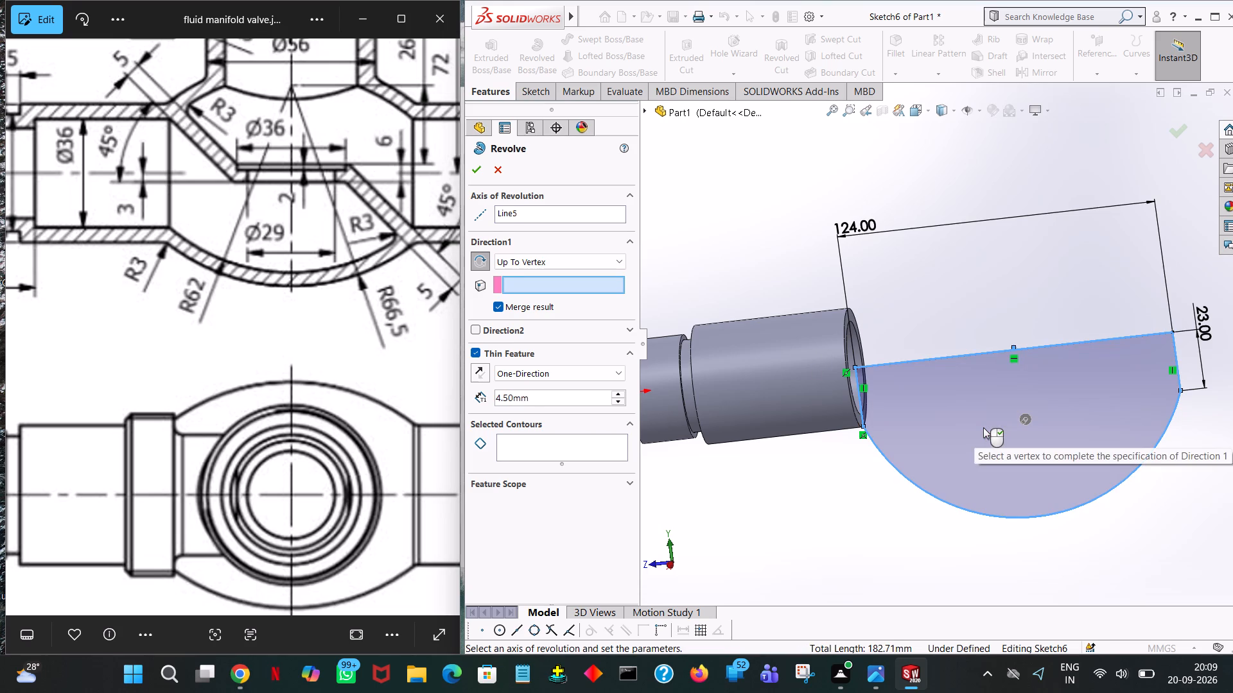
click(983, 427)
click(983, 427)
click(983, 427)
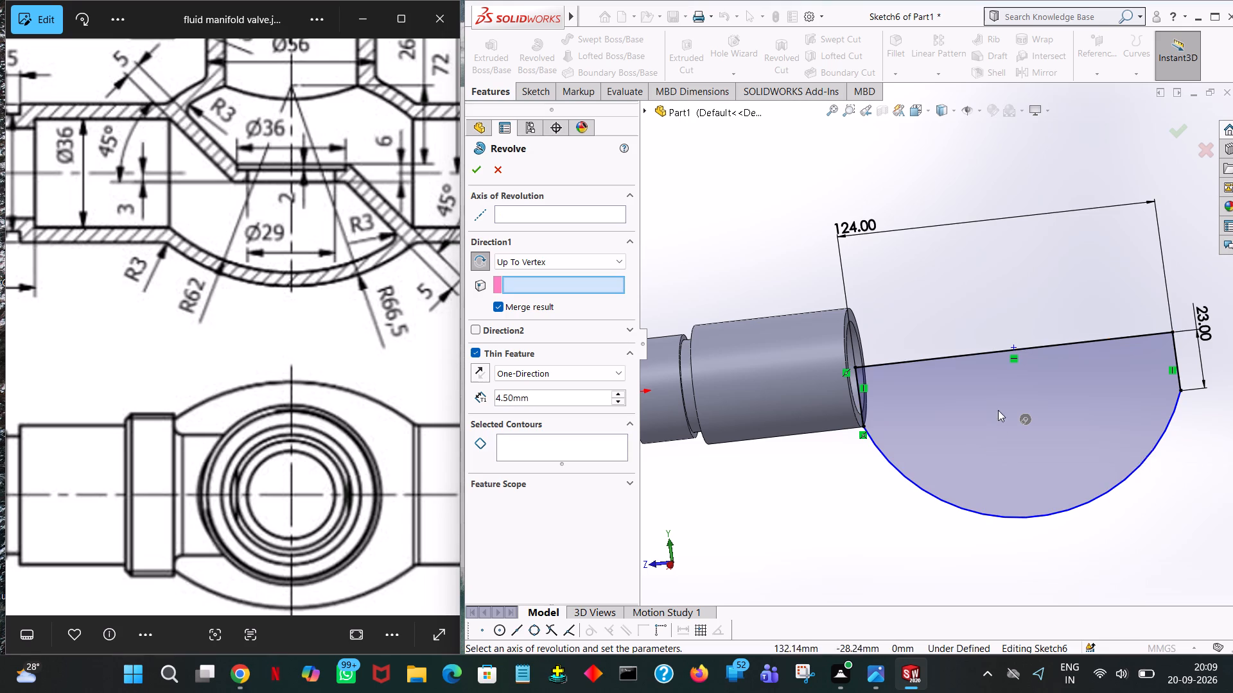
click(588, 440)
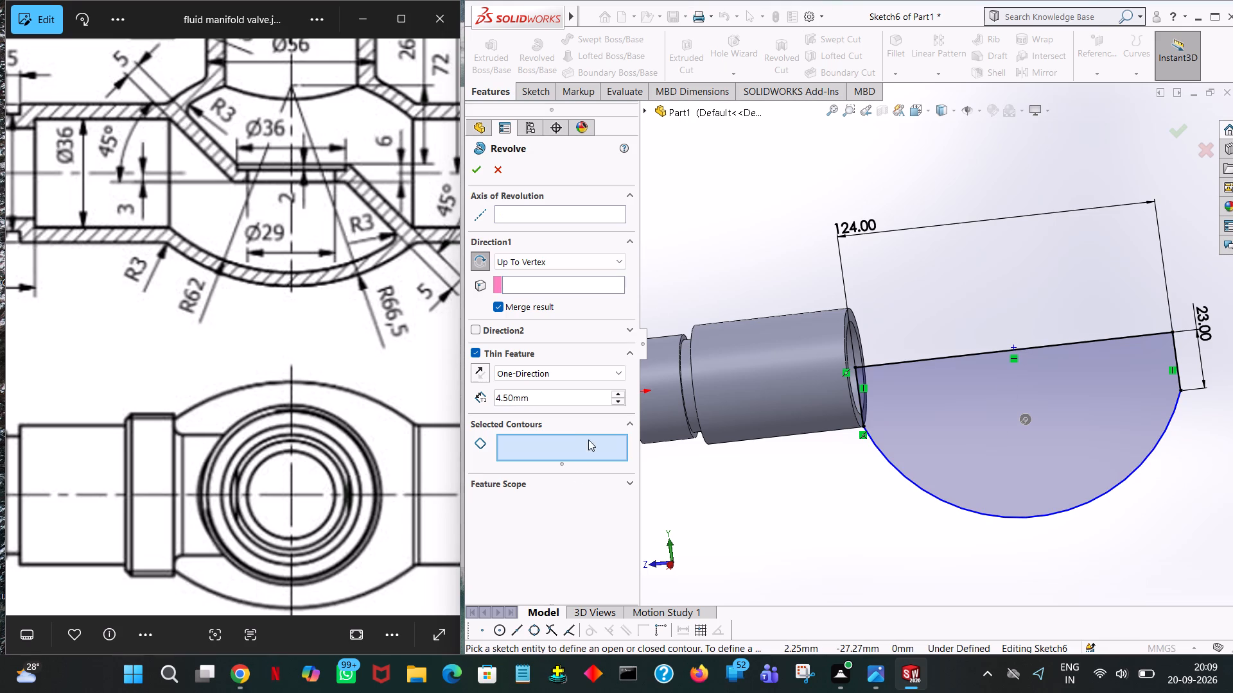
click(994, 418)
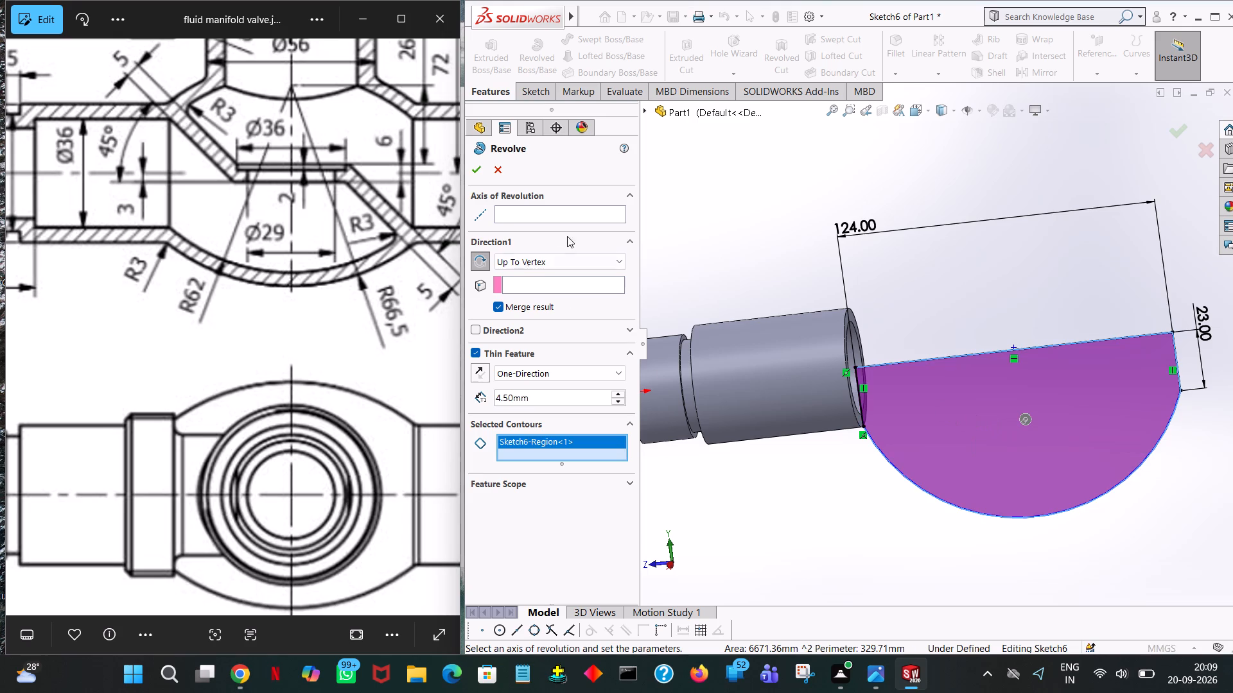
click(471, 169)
Set the half profile's short line at the pipe end (Line5) as the axis and try to complete the revolve.
click(557, 214)
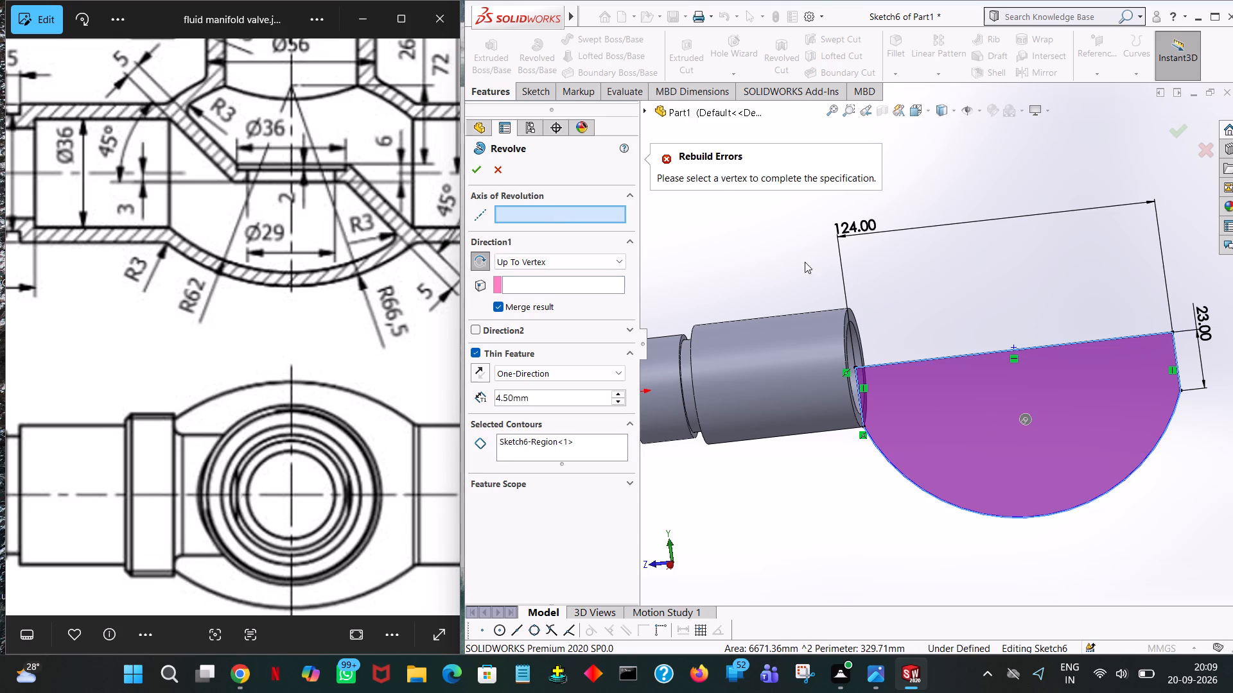
click(950, 361)
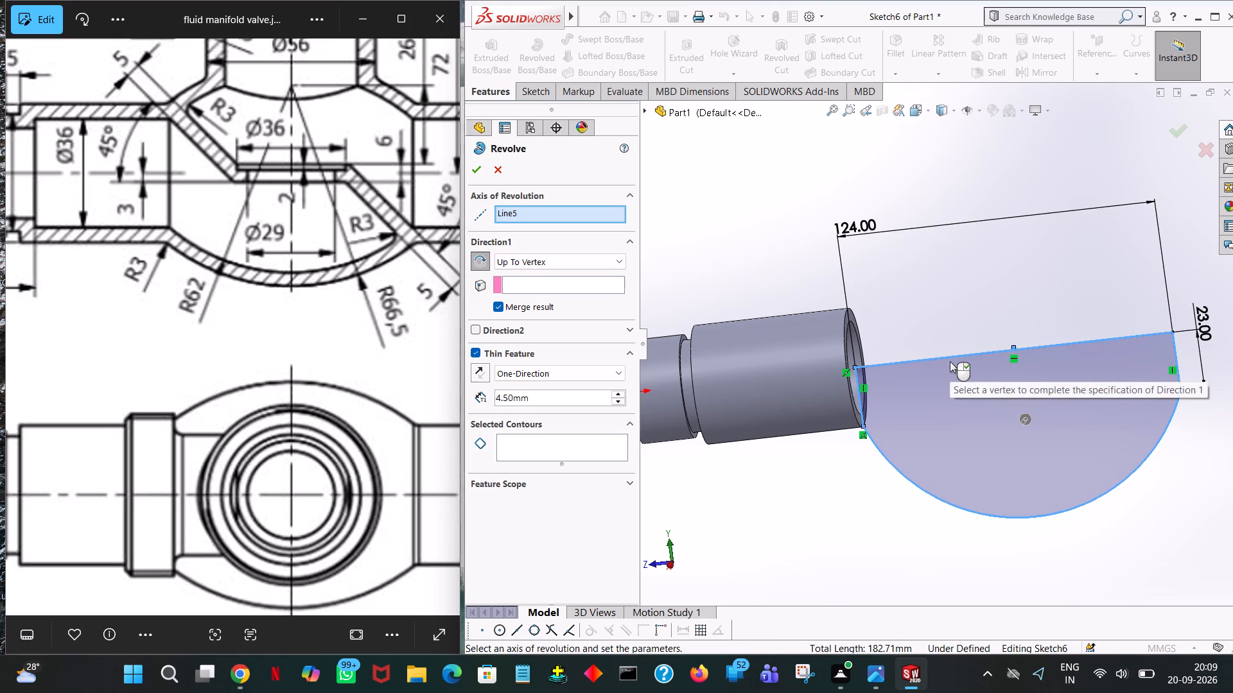
click(472, 173)
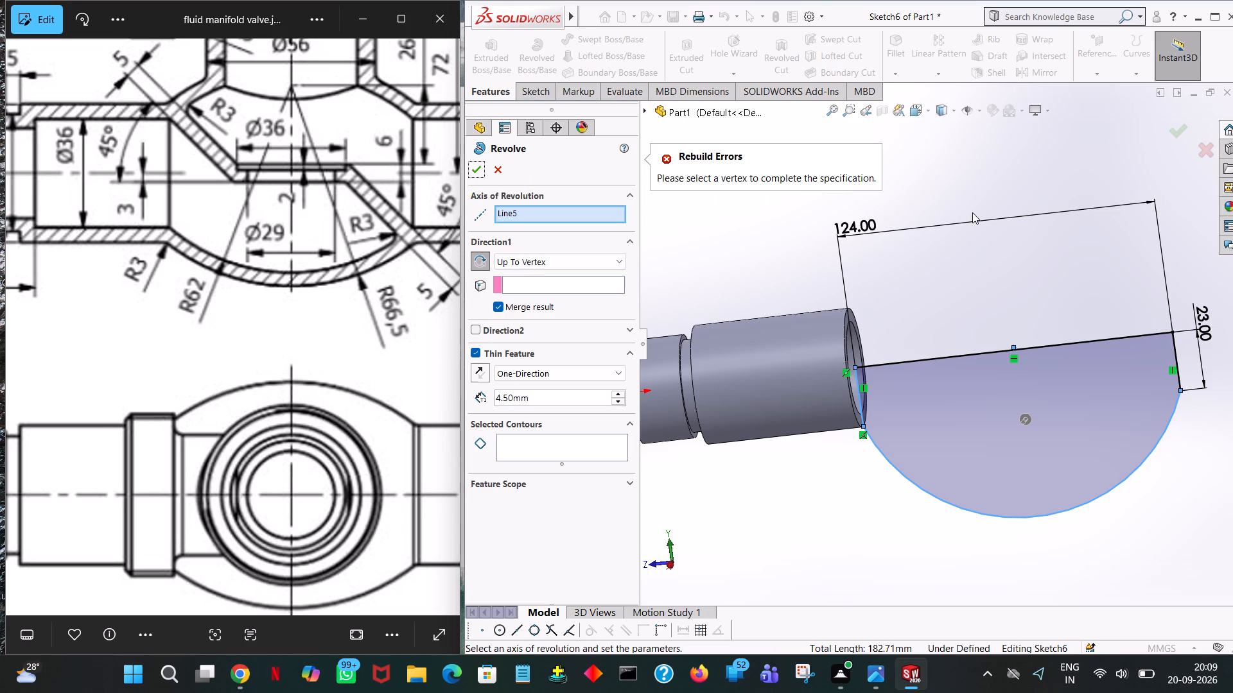
middle_drag(972, 214, 947, 224)
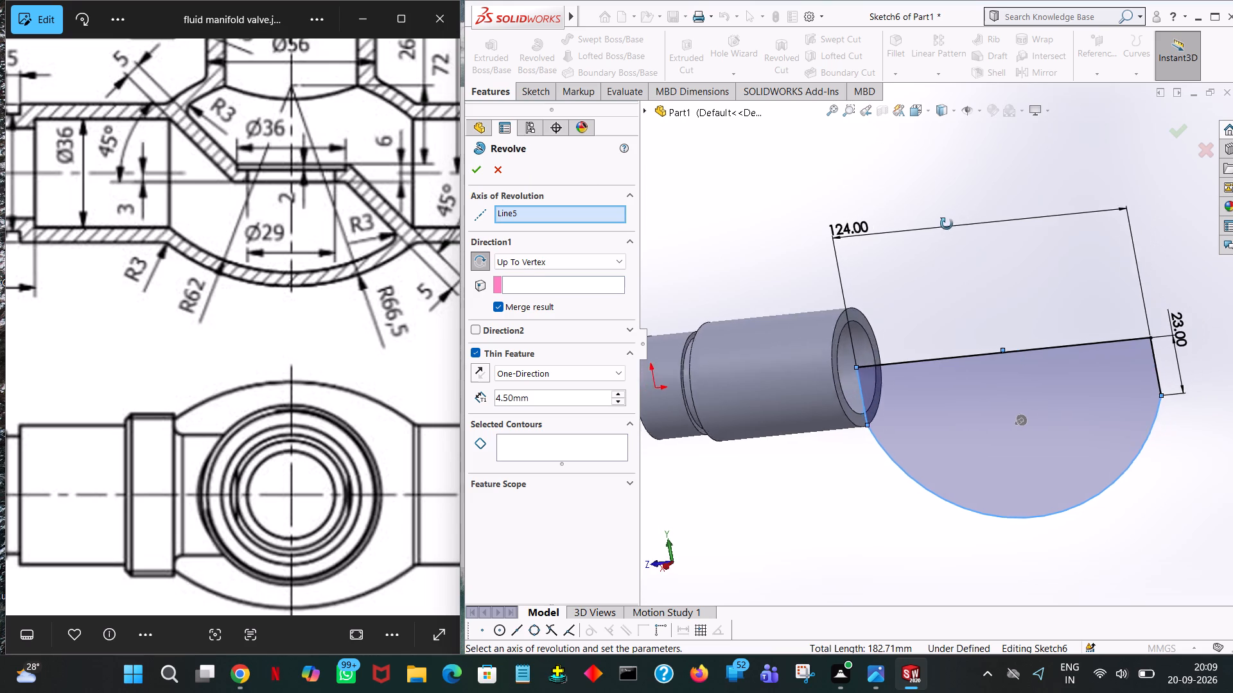
middle_drag(947, 224, 841, 256)
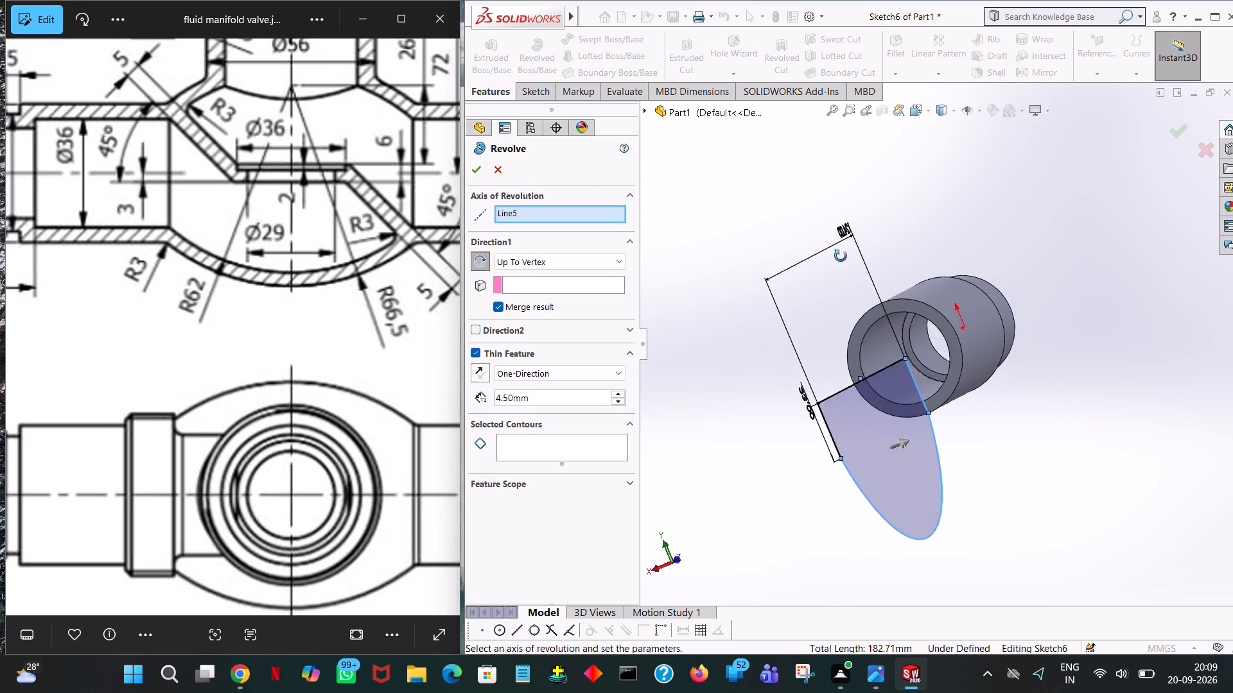
Reselect the half profile's region as the revolve contour and try to complete the thin revolve about Line5.
middle_drag(841, 256, 934, 207)
click(570, 487)
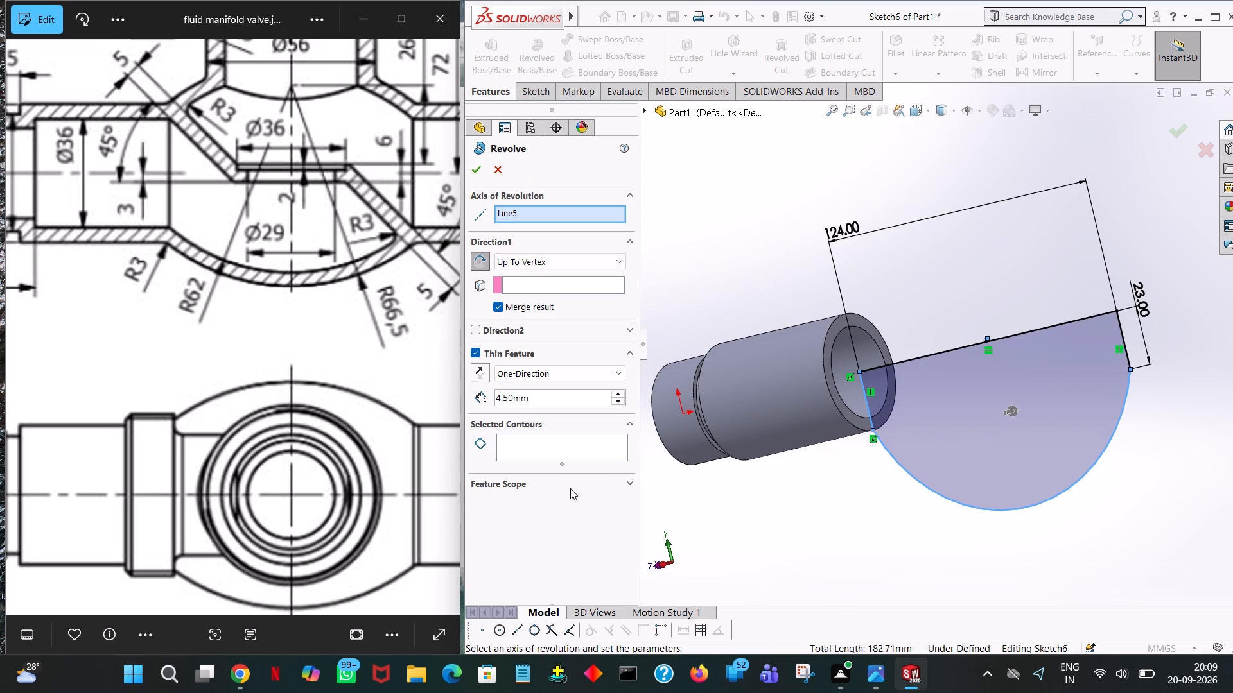
click(528, 501)
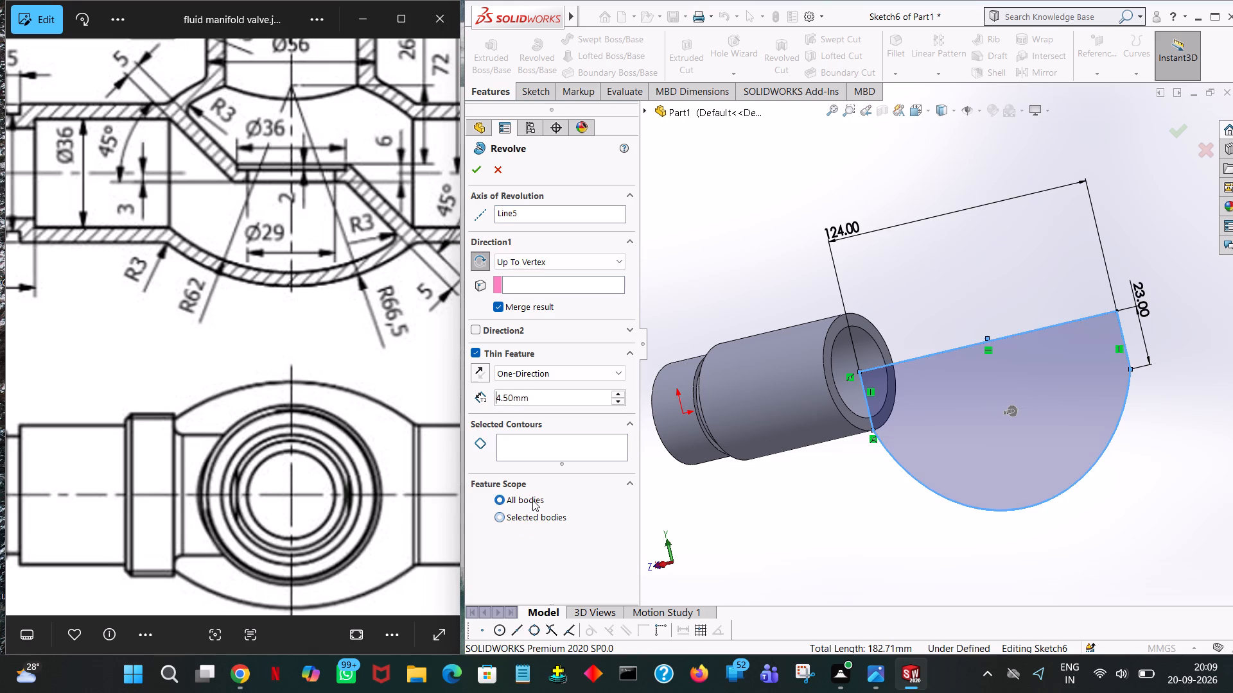
click(1085, 319)
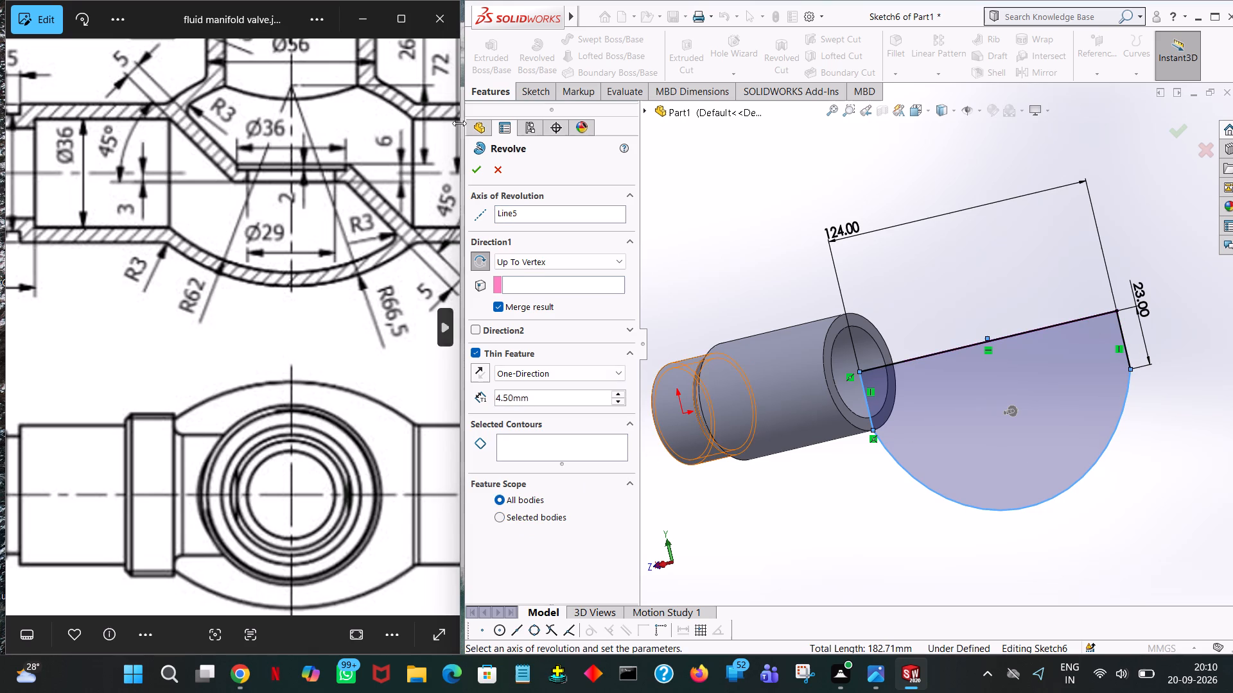
click(992, 381)
double_click(993, 382)
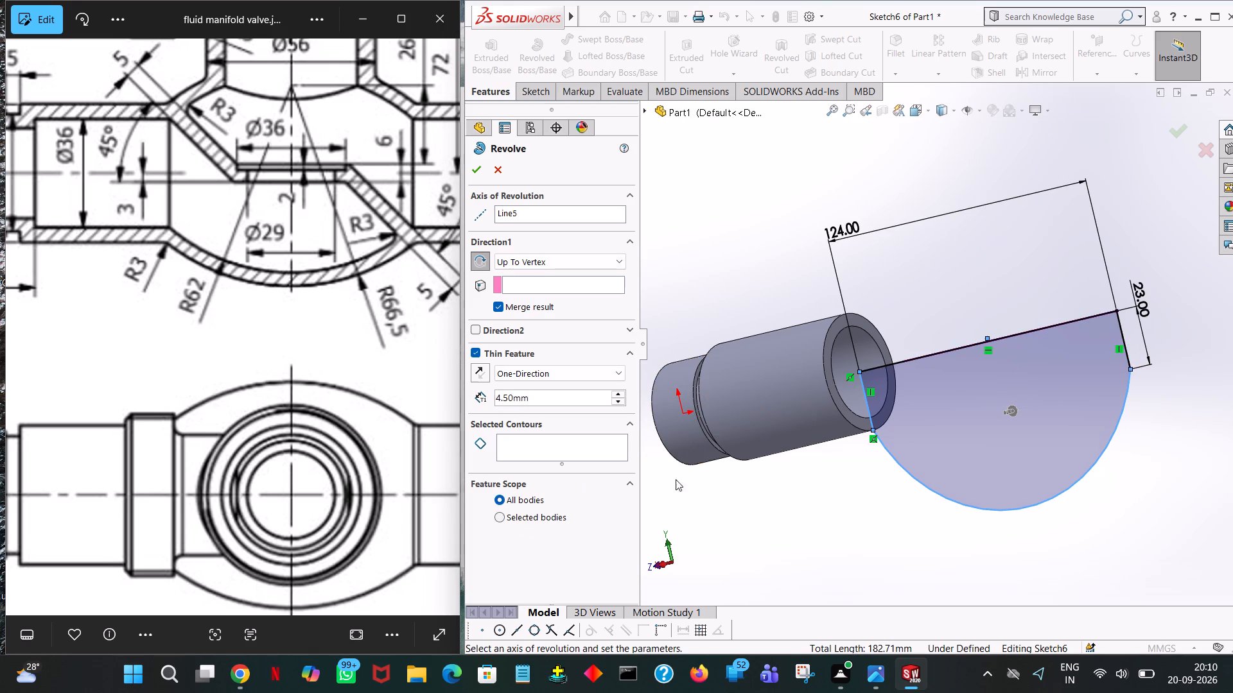
click(556, 443)
click(1091, 418)
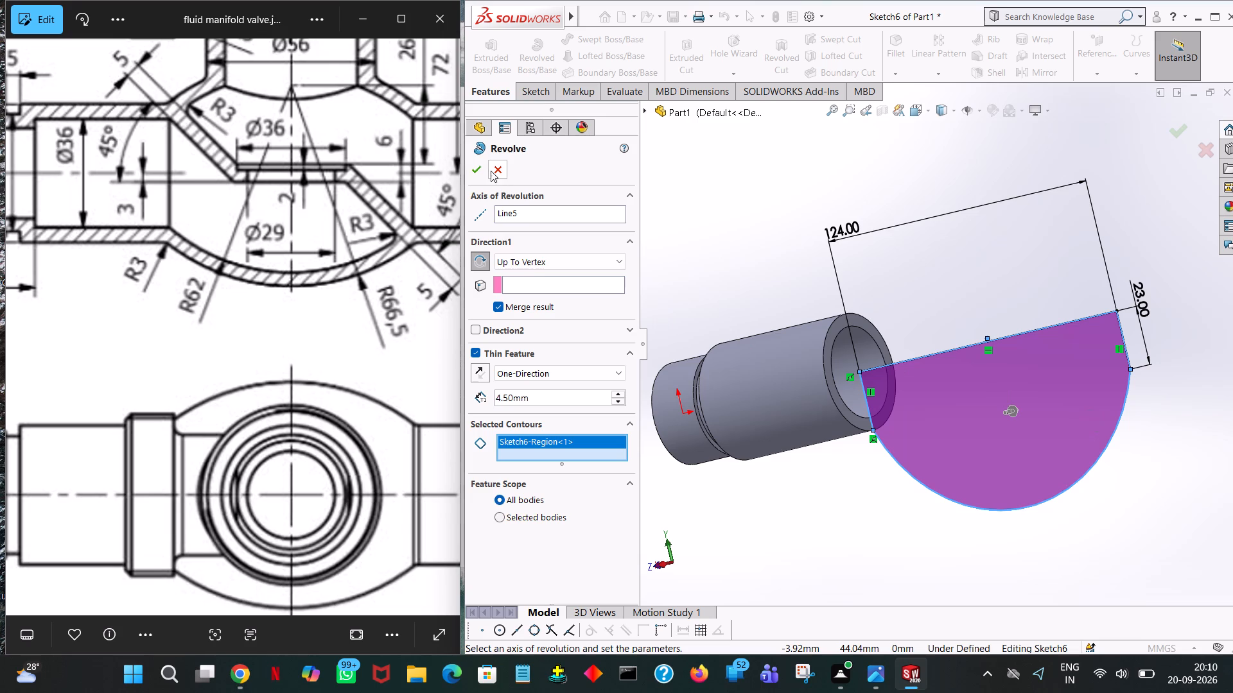
click(475, 171)
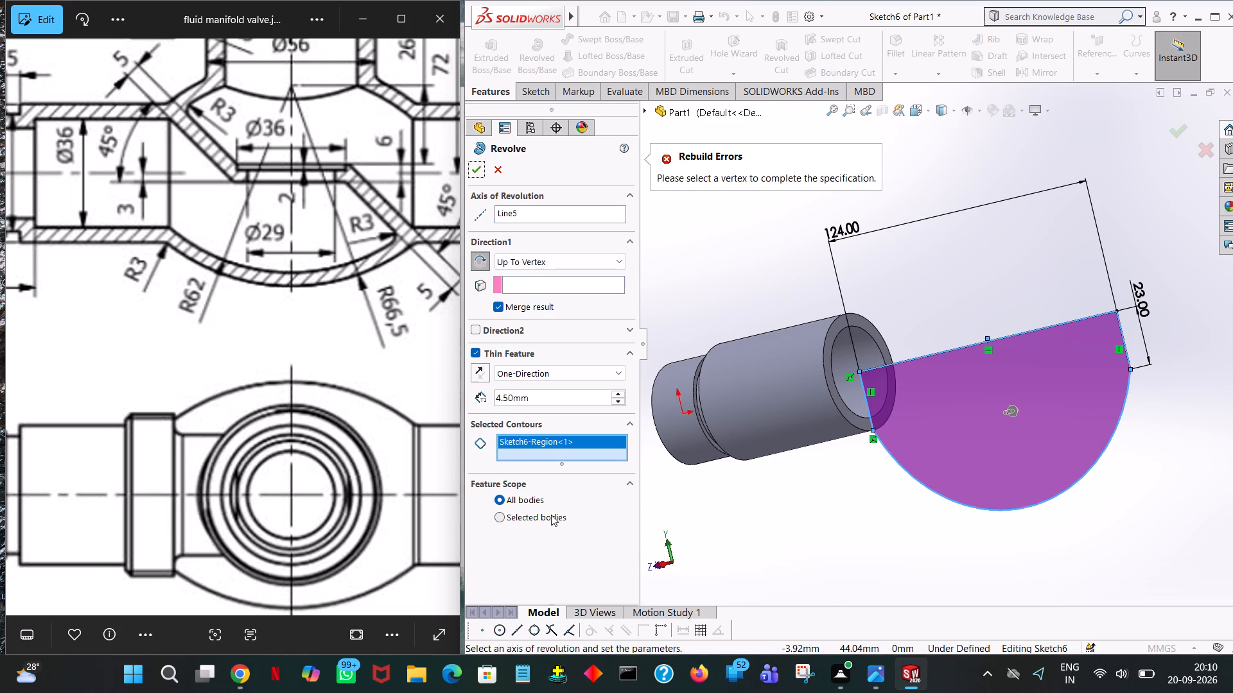
Set the thin revolve's feature scope to Selected bodies with Auto-select.
click(551, 515)
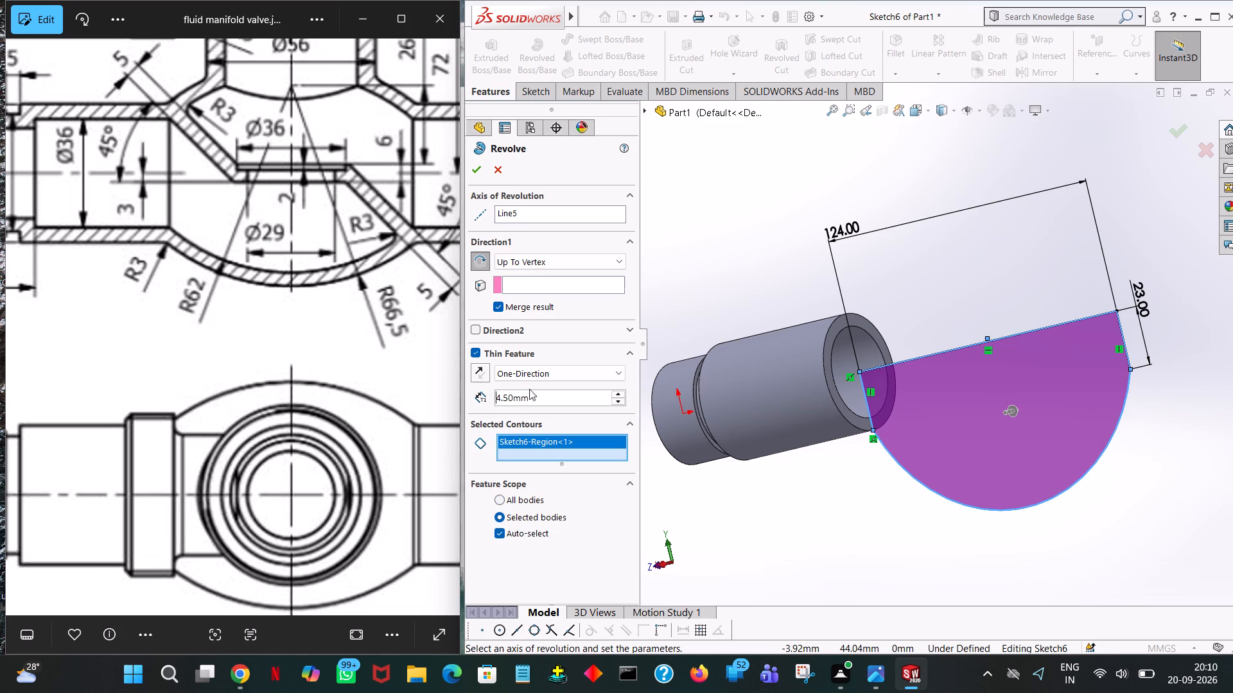
click(552, 326)
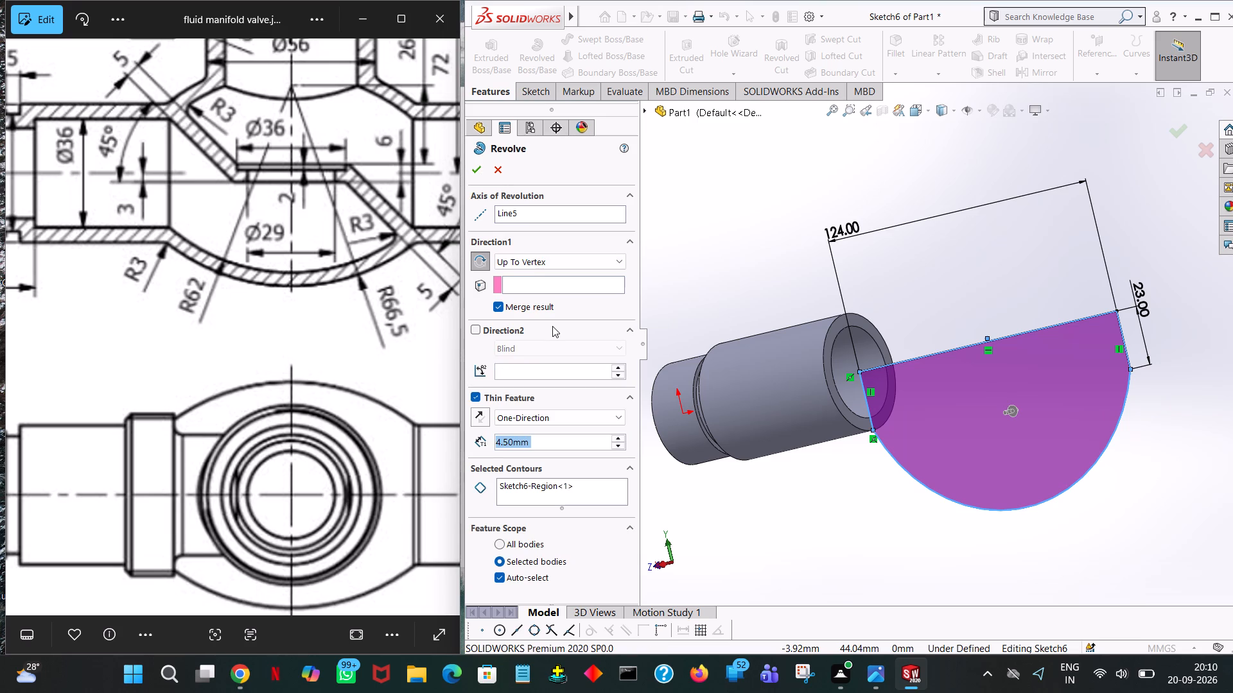
click(552, 326)
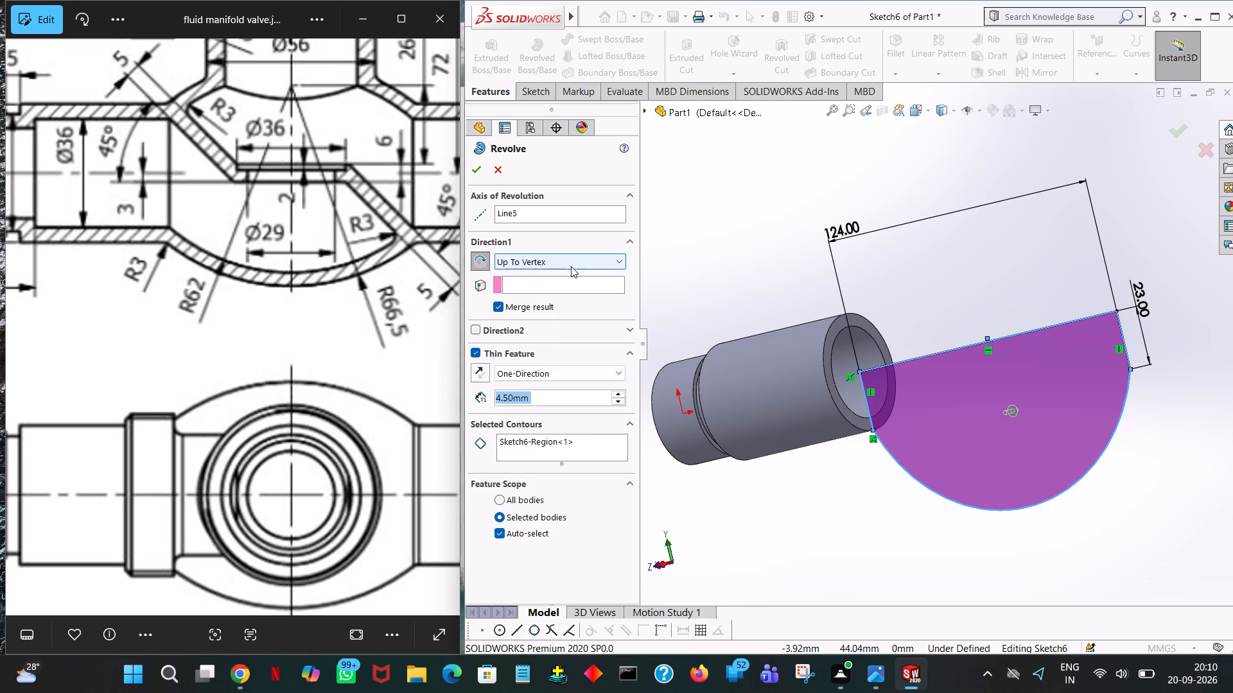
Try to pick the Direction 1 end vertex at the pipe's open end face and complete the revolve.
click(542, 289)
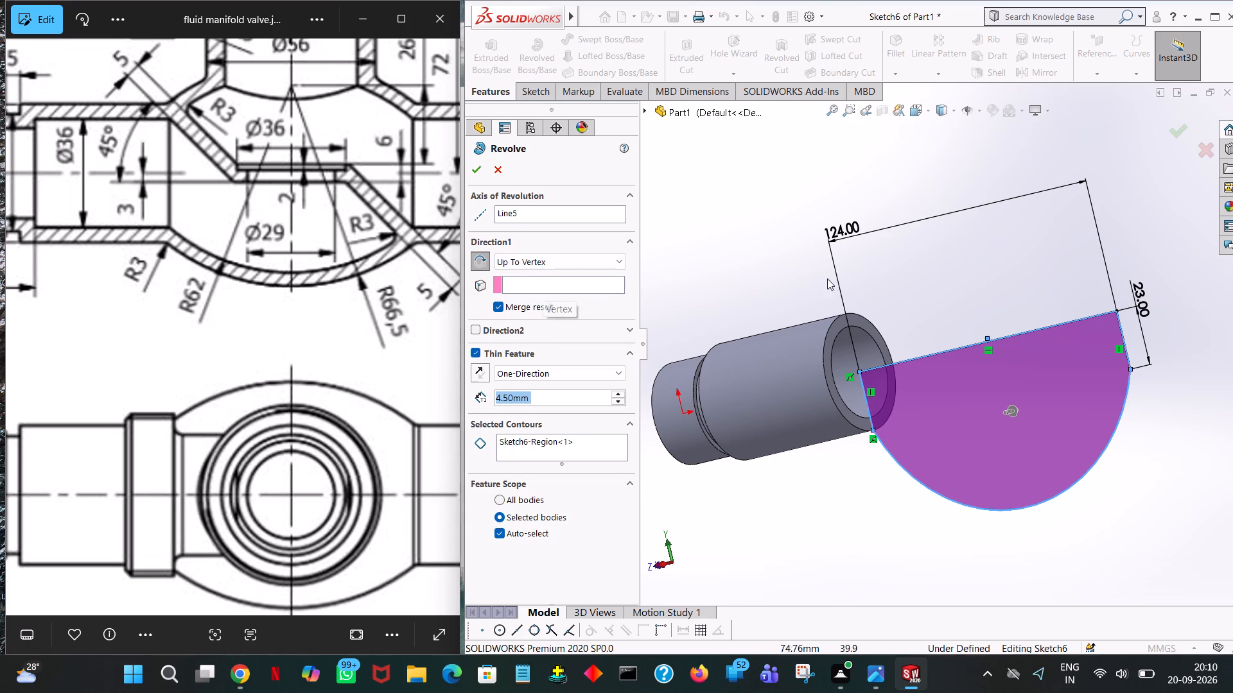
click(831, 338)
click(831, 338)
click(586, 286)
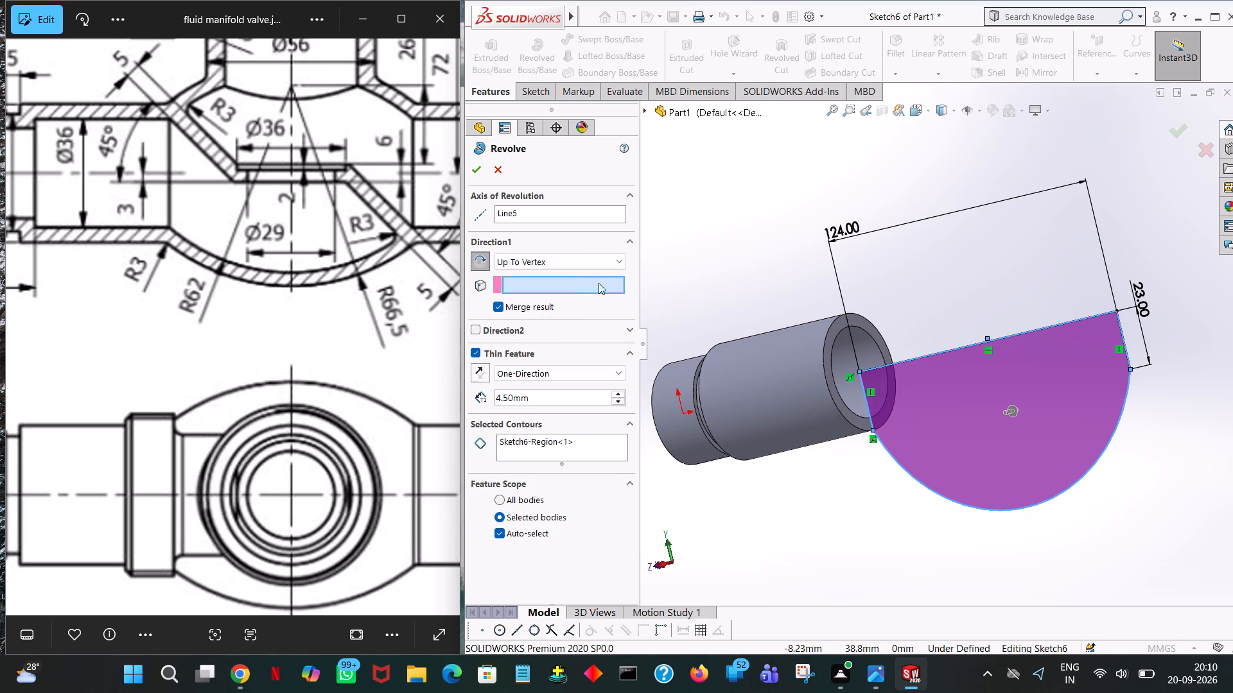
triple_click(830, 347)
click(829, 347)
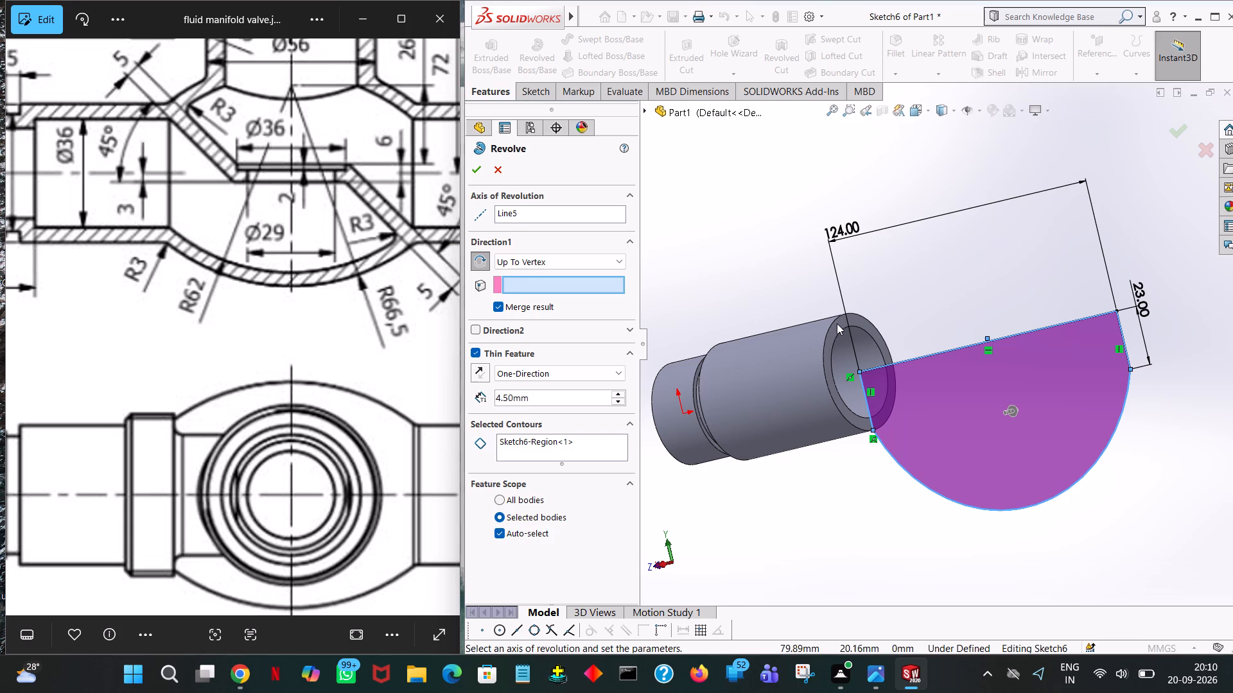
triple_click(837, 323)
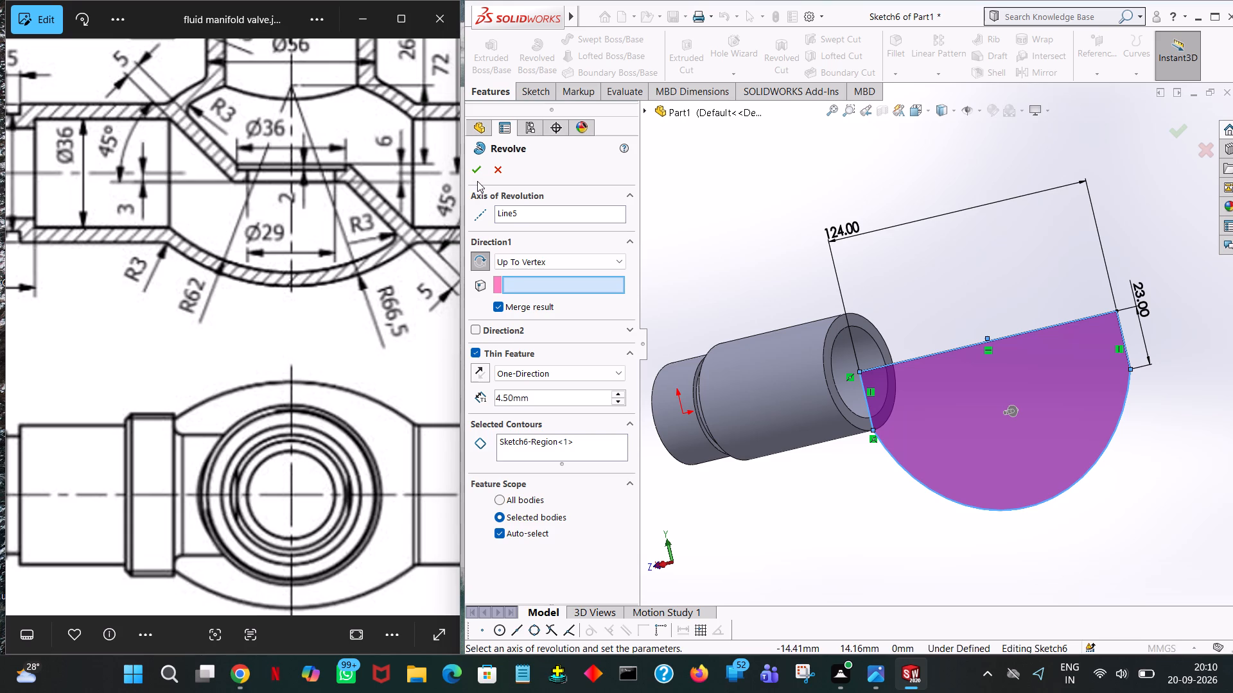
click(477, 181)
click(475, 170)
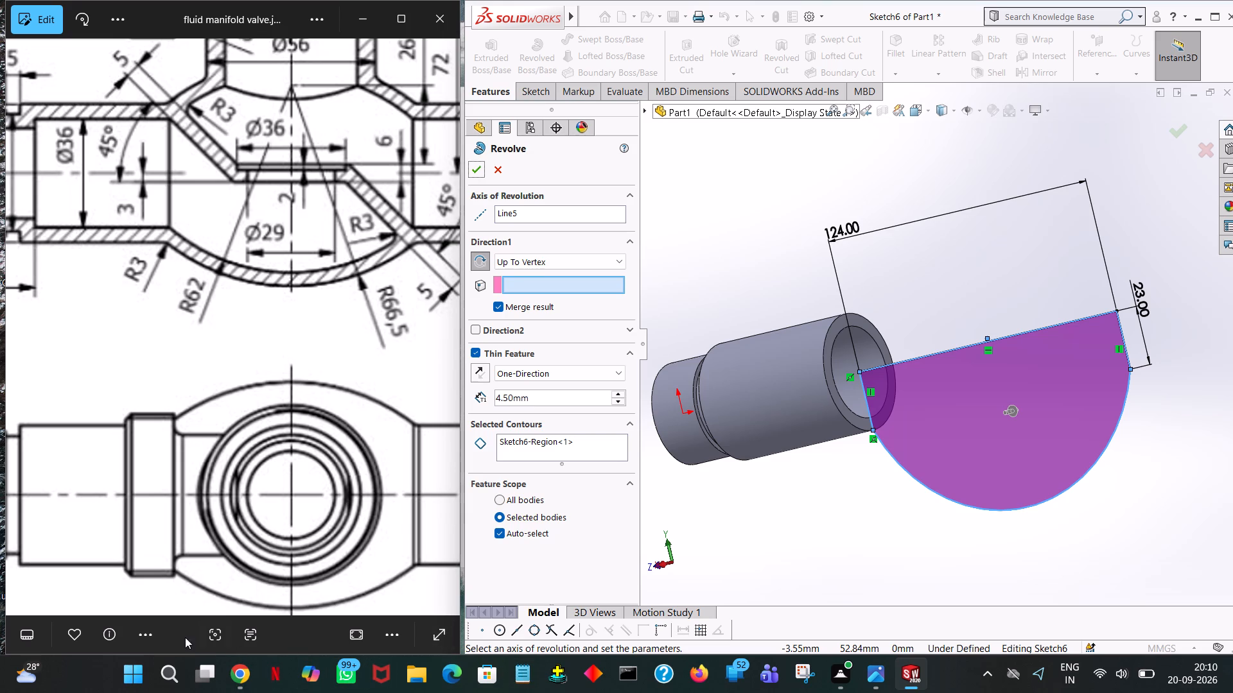
Switch to Chrome and search the web in a new tab for "solidworks madhe revolve sathi pls select vertex yet ahe ky kru".
click(247, 683)
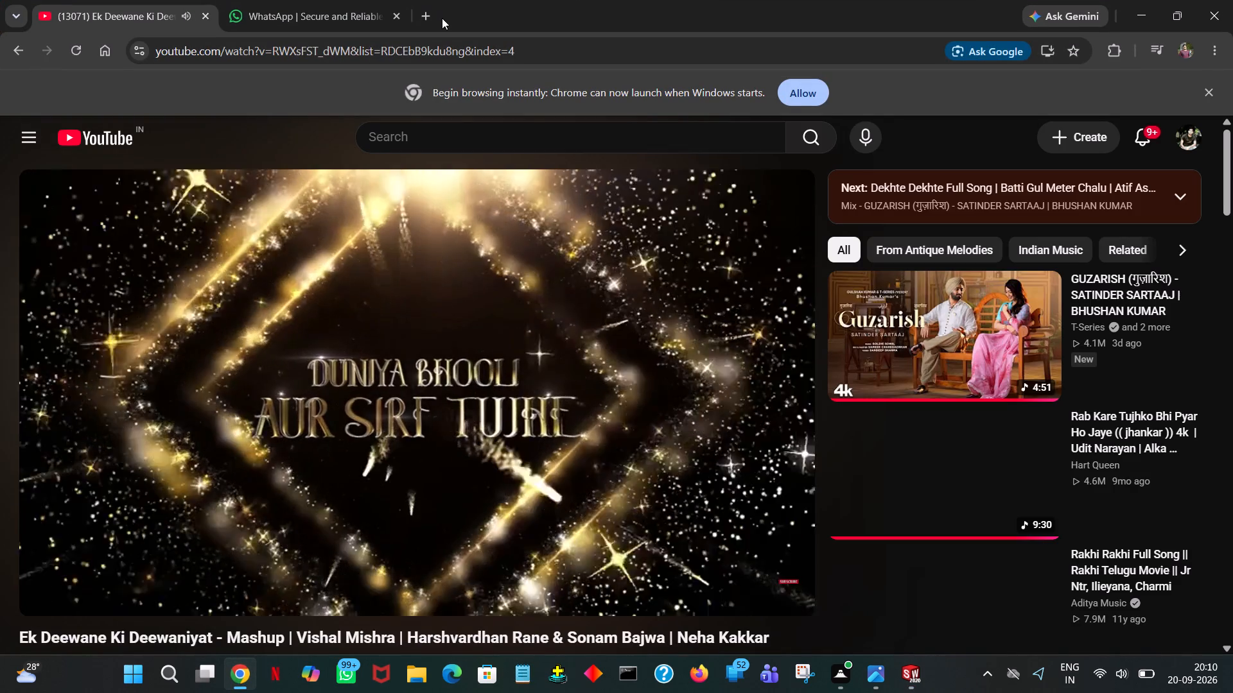
click(430, 12)
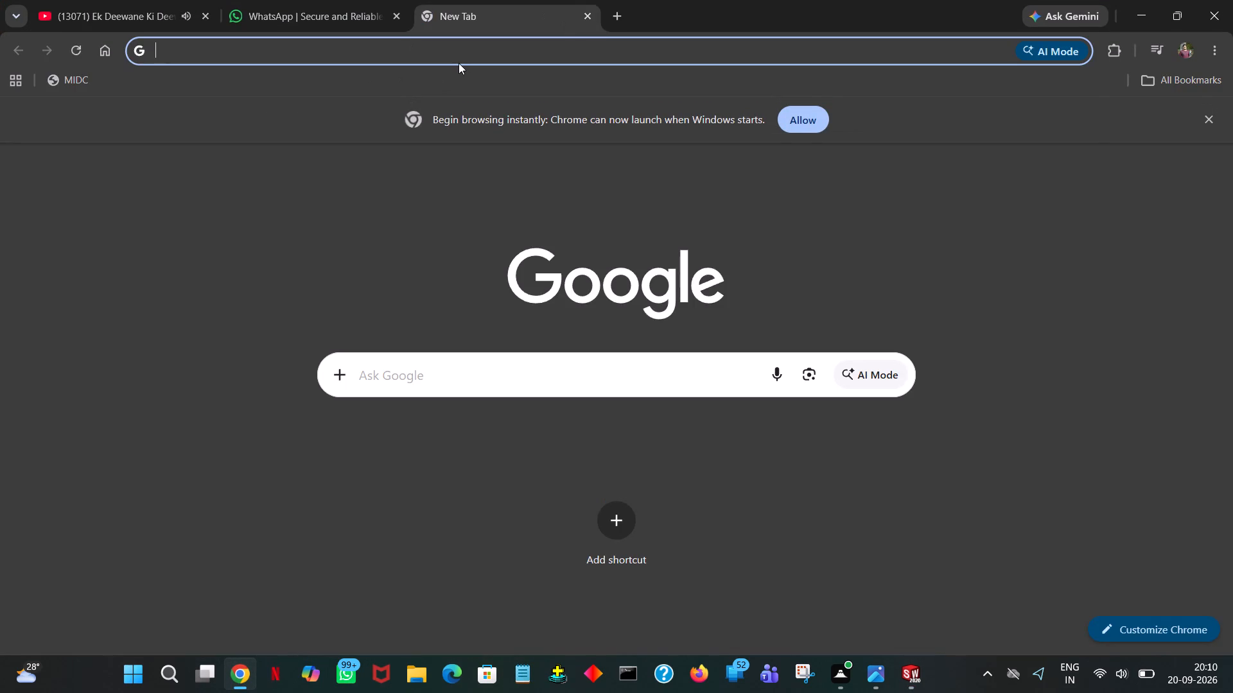
text(solidworks)
key(space)
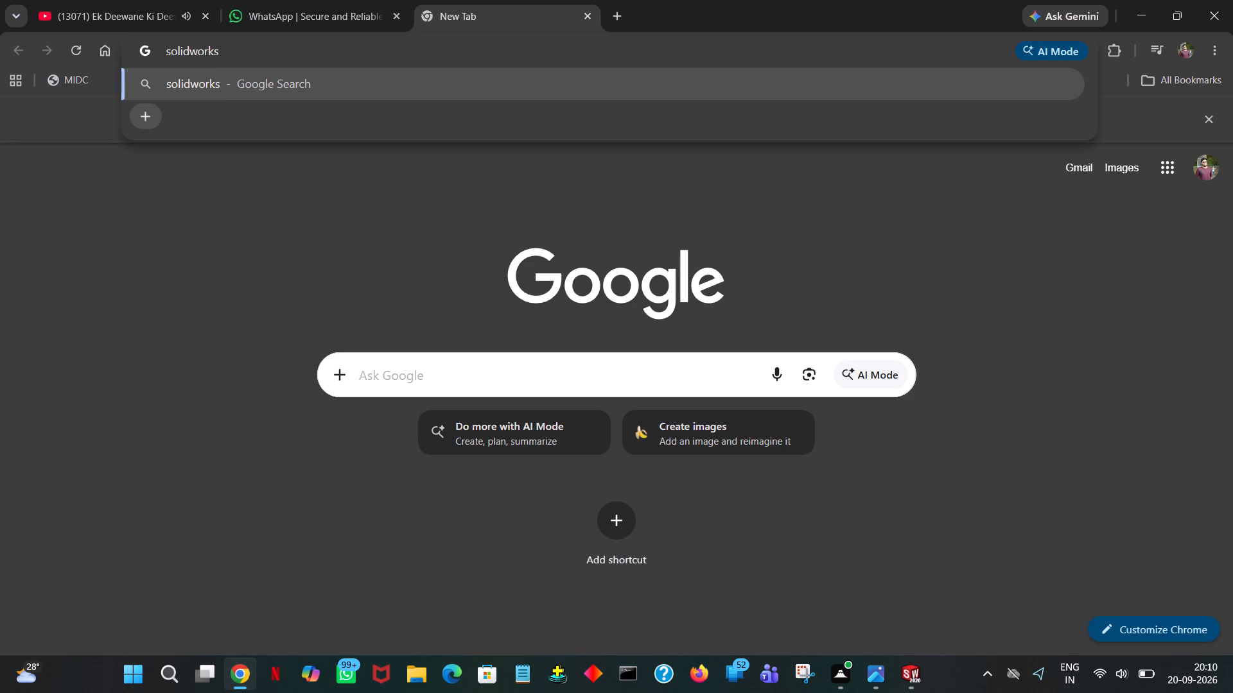
text(madhe)
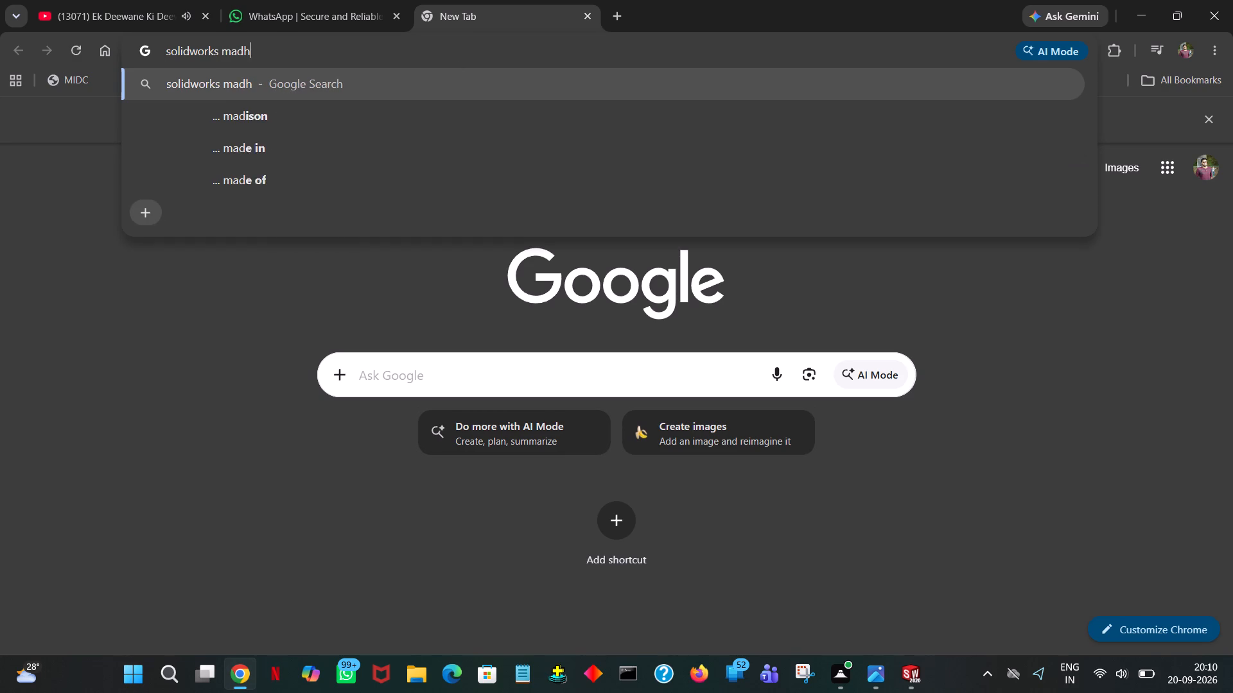
key(space)
text(revo)
text(lve)
key(space)
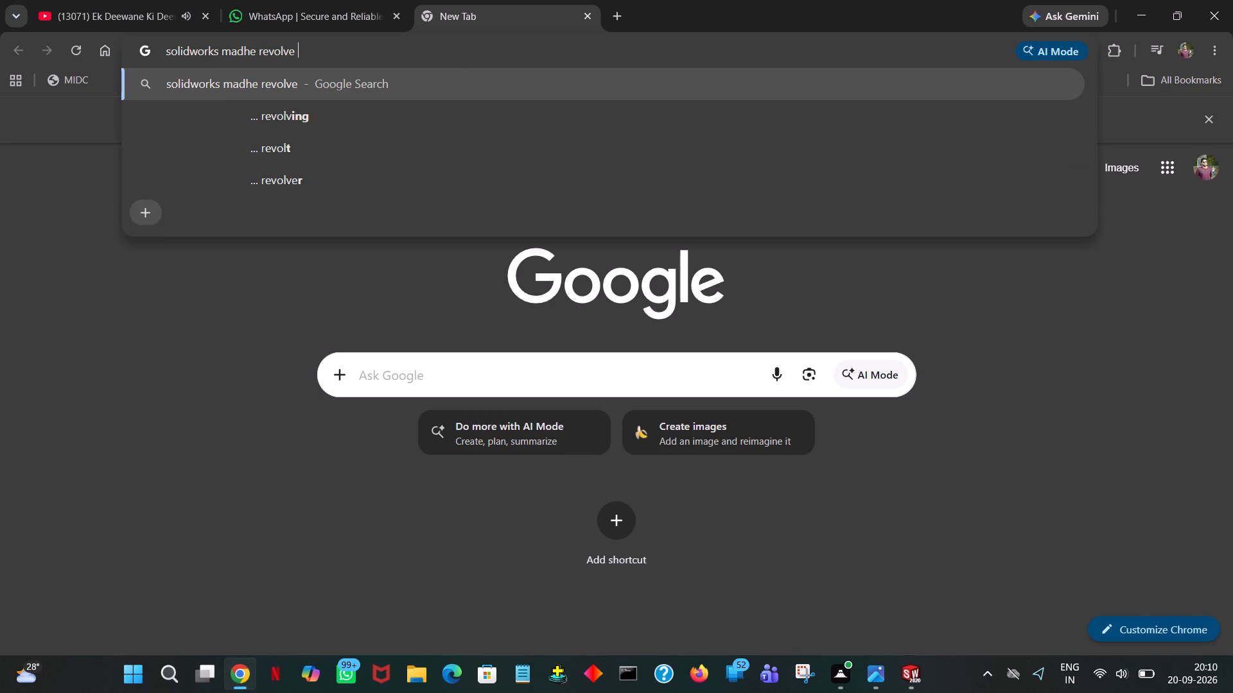
text(sathi pls se)
text(lect vertex yet ahe kyn)
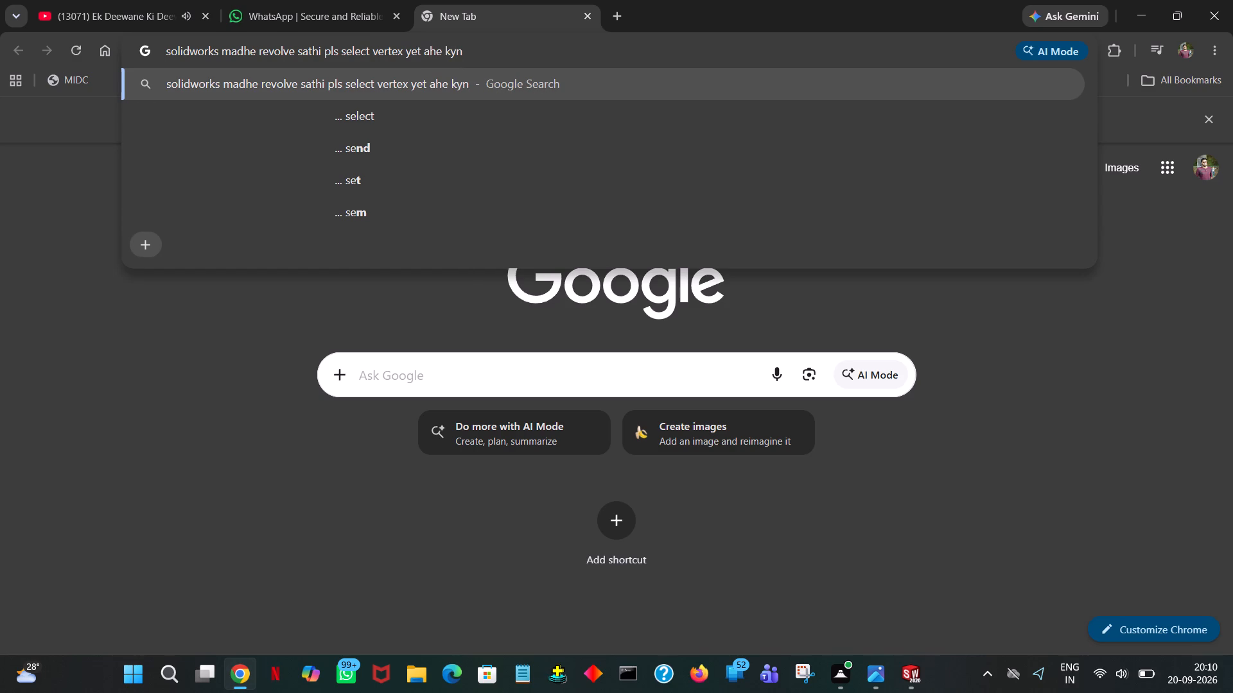
key(BackSpace)
key(space)
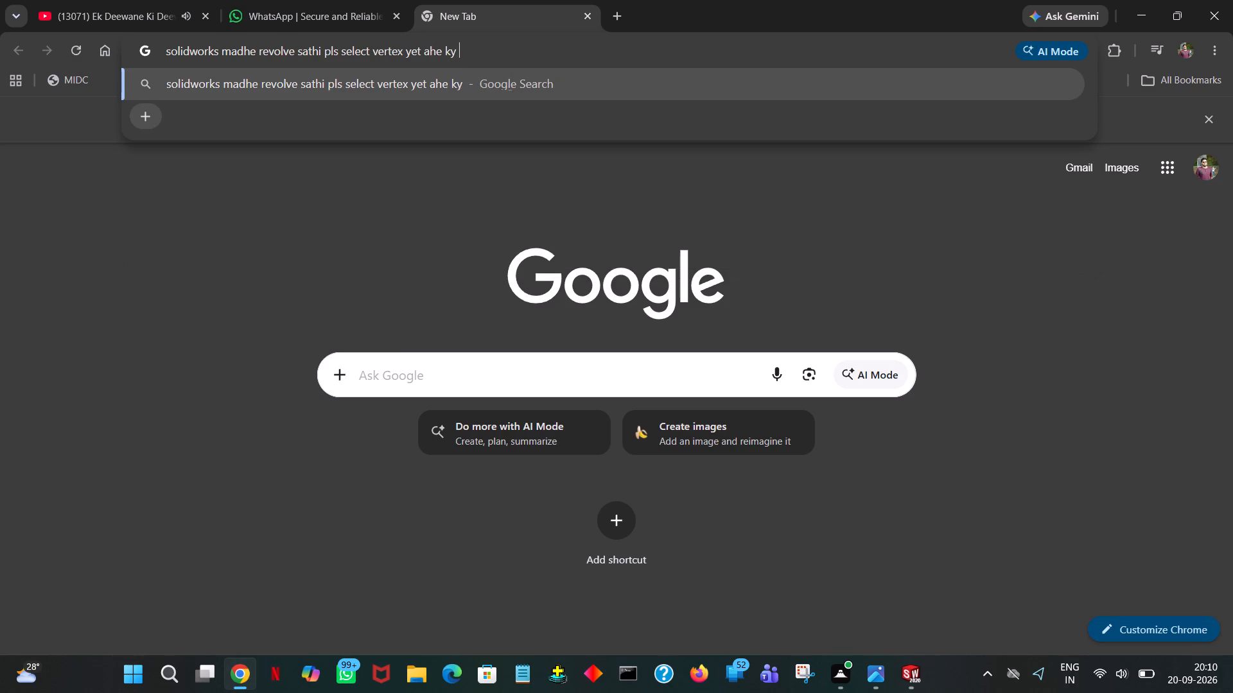
text(kru)
key(Return)
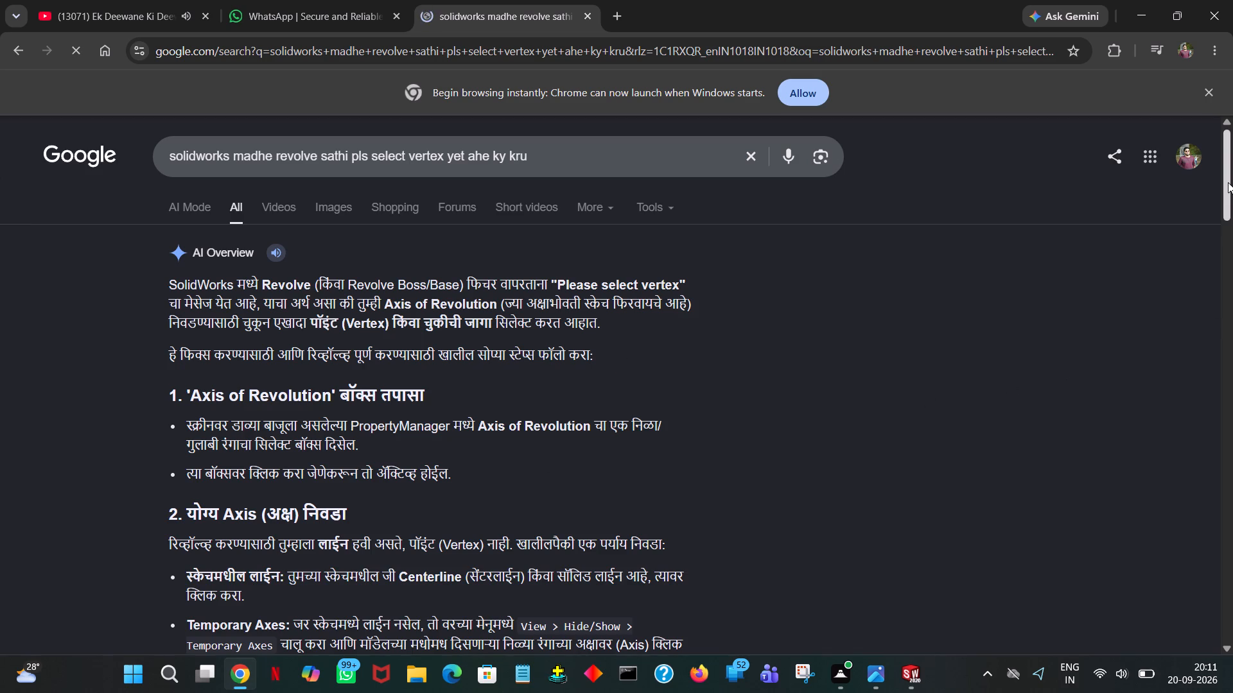
Read through the AI Overview's instructions for resolving the revolve's vertex selection message.
drag(1228, 182, 1232, 224)
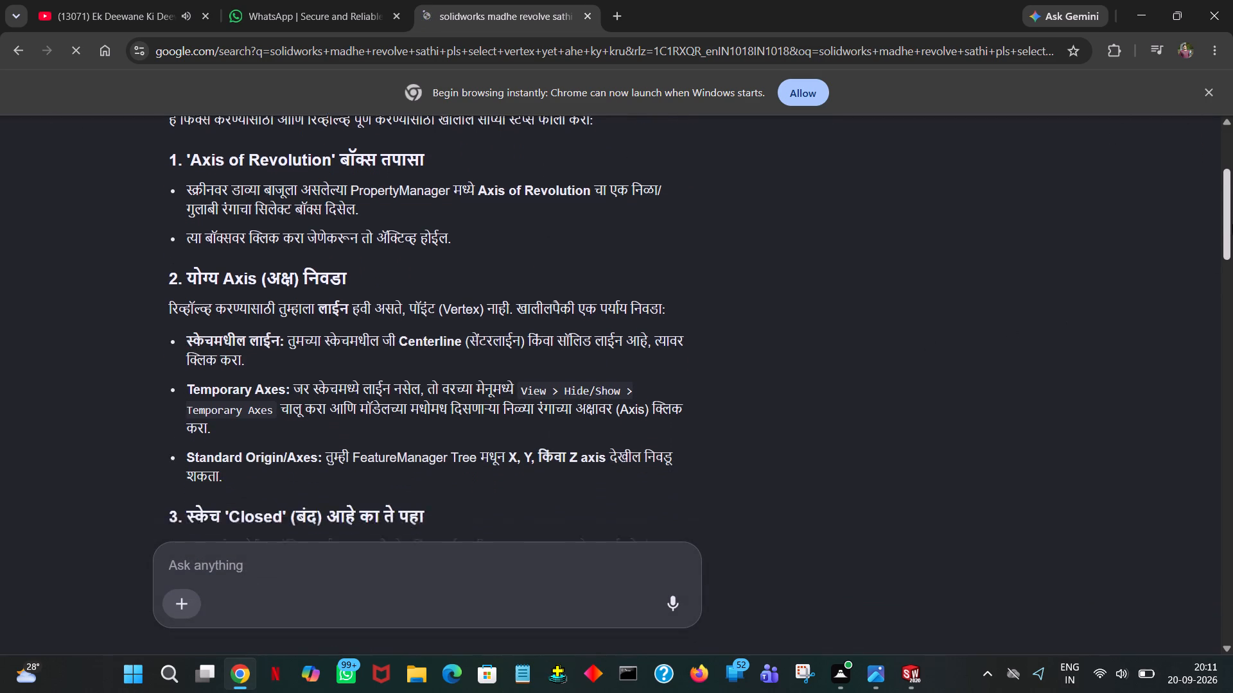
drag(1232, 224, 1232, 248)
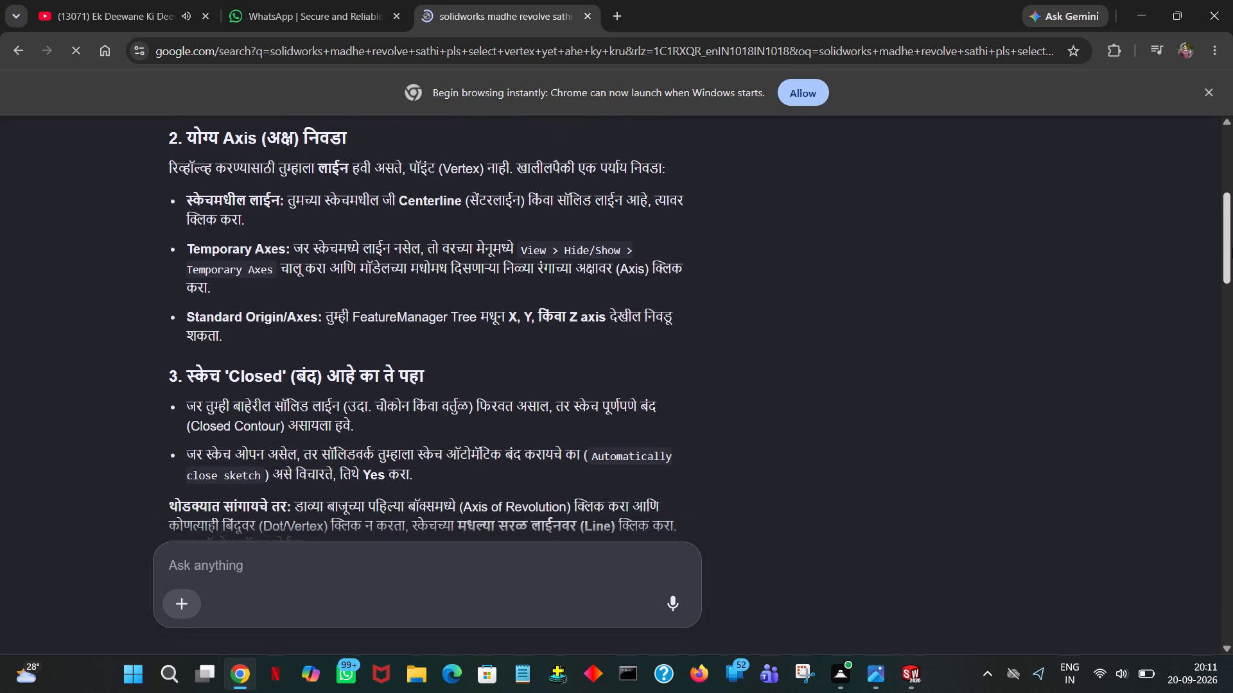
drag(1232, 248, 1232, 253)
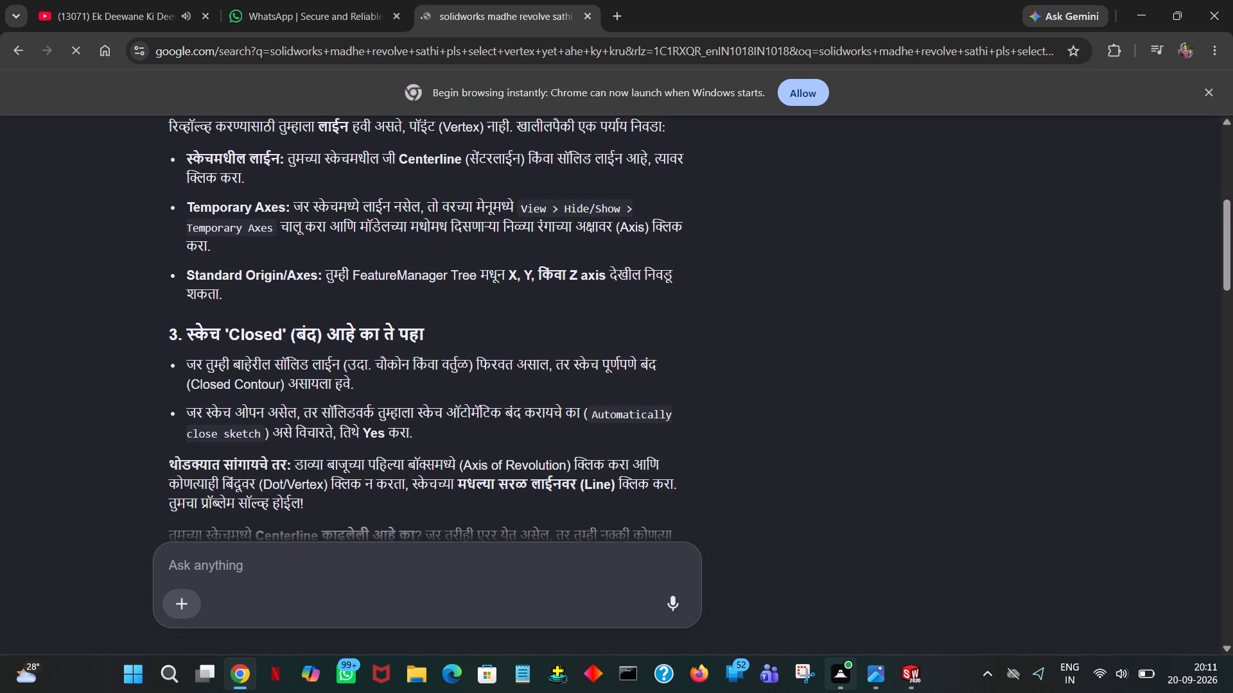
drag(1226, 280, 1227, 266)
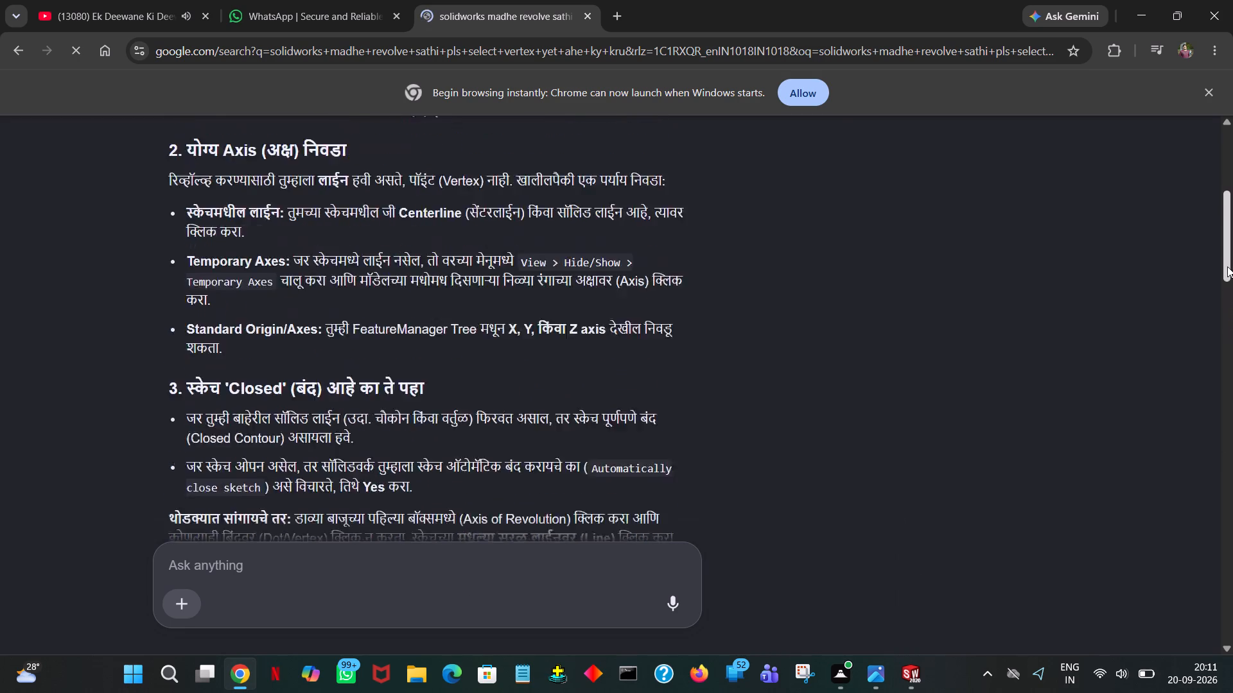
drag(1227, 266, 1232, 116)
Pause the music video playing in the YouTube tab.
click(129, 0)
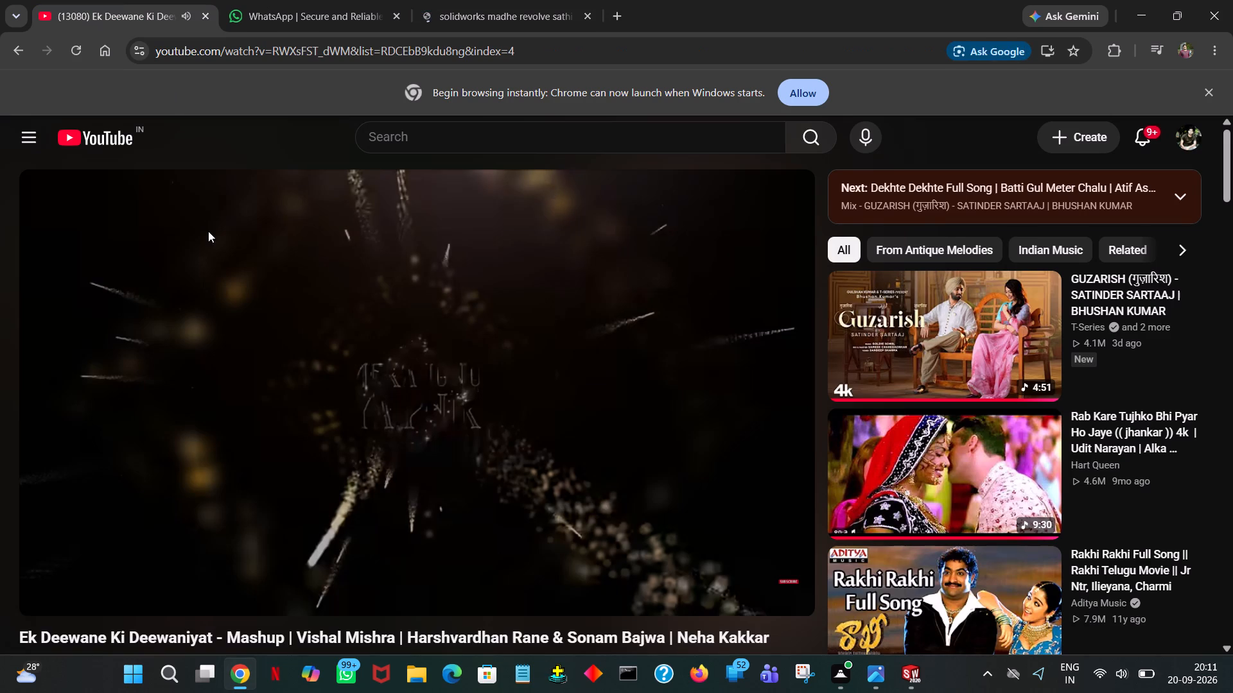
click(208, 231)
Return to the search results and reread the AI Overview's advice on choosing the revolve axis, checking it against the open Revolve settings.
click(492, 3)
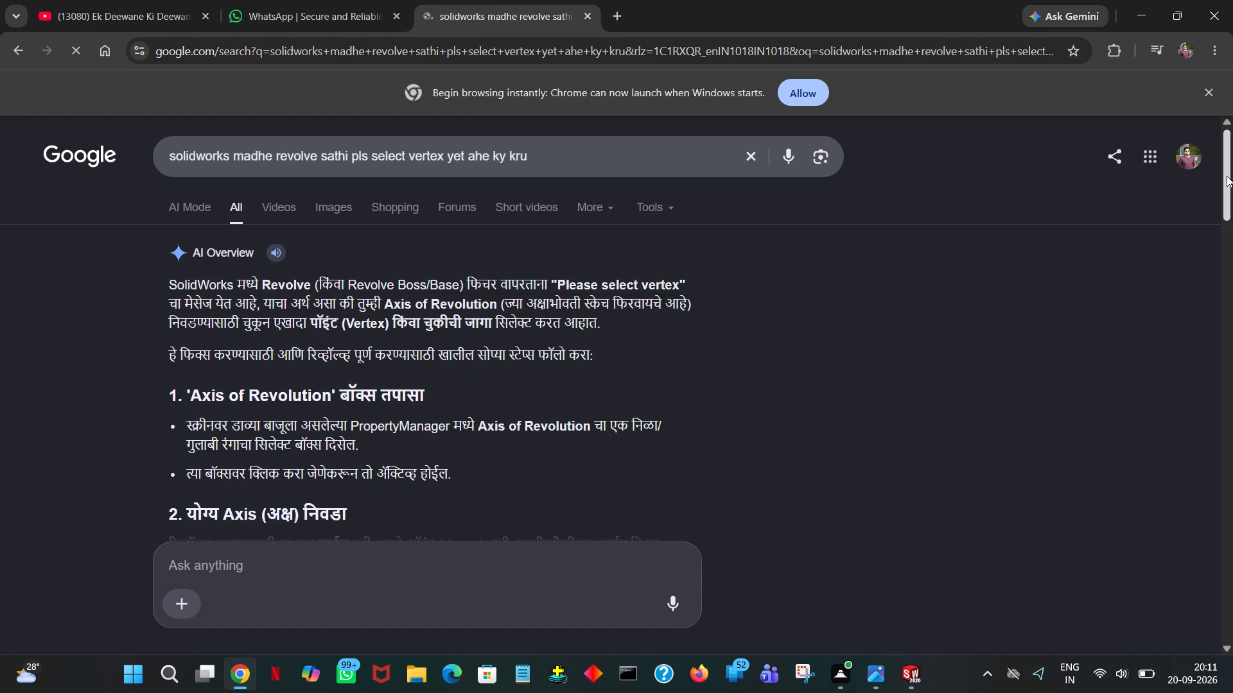
drag(1227, 176, 1227, 189)
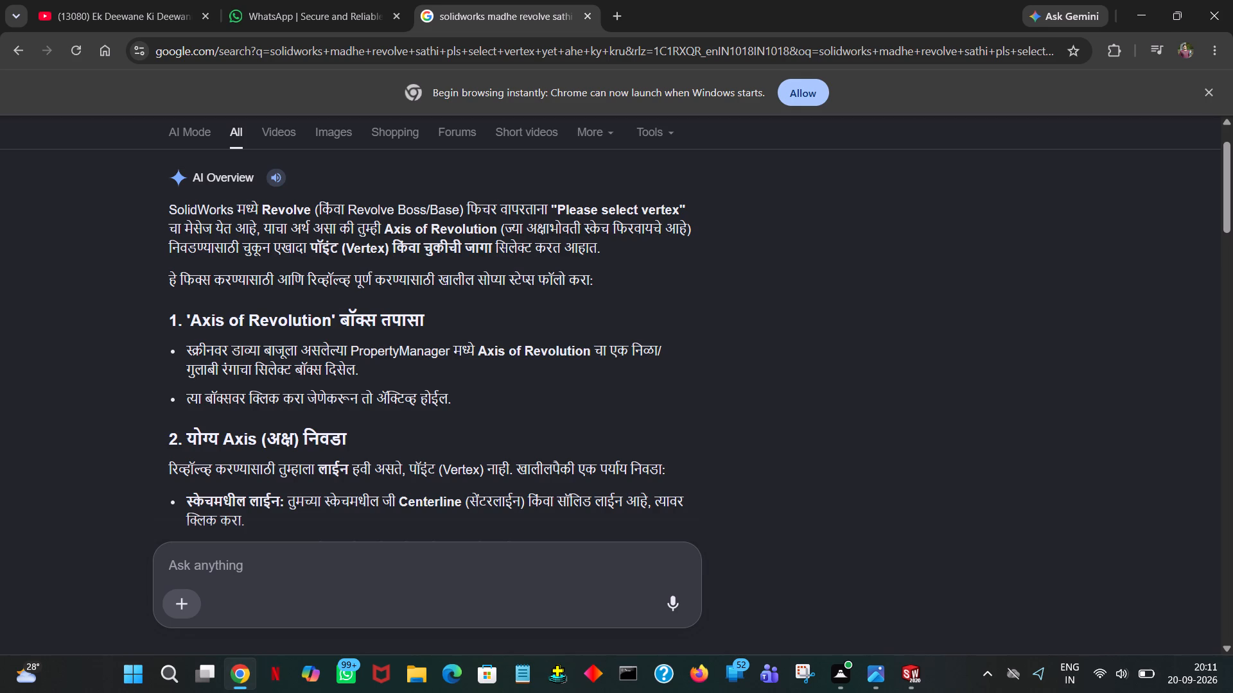
click(905, 678)
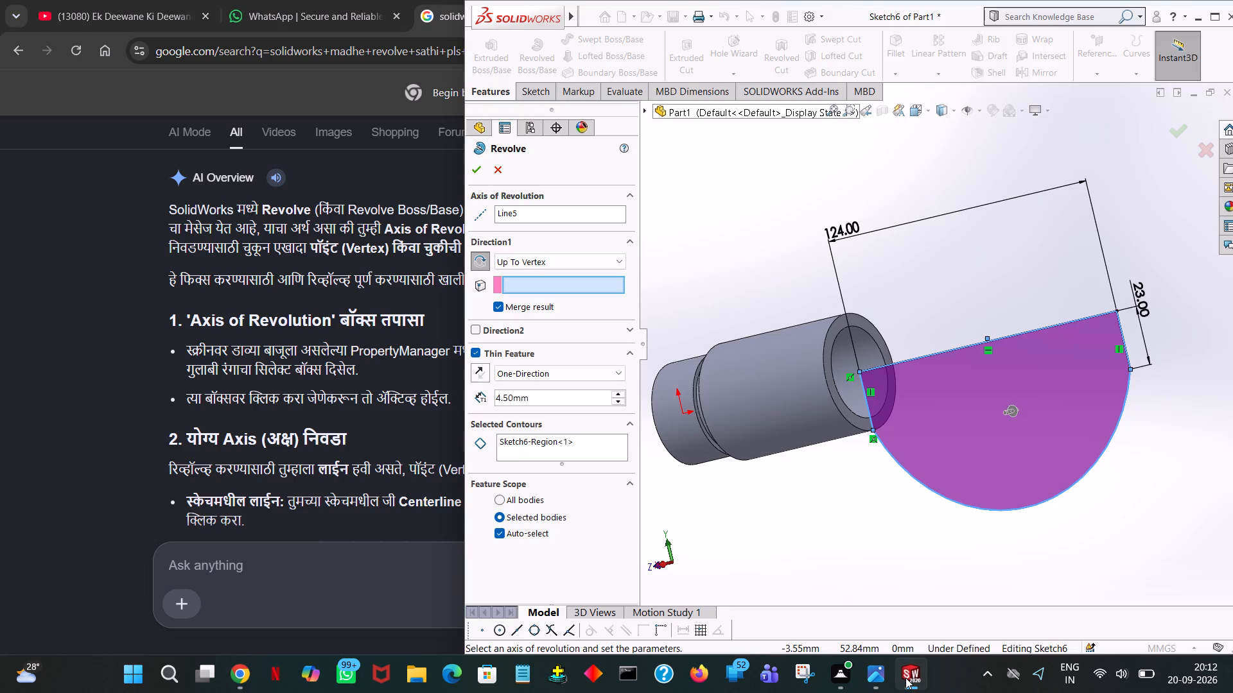
click(704, 475)
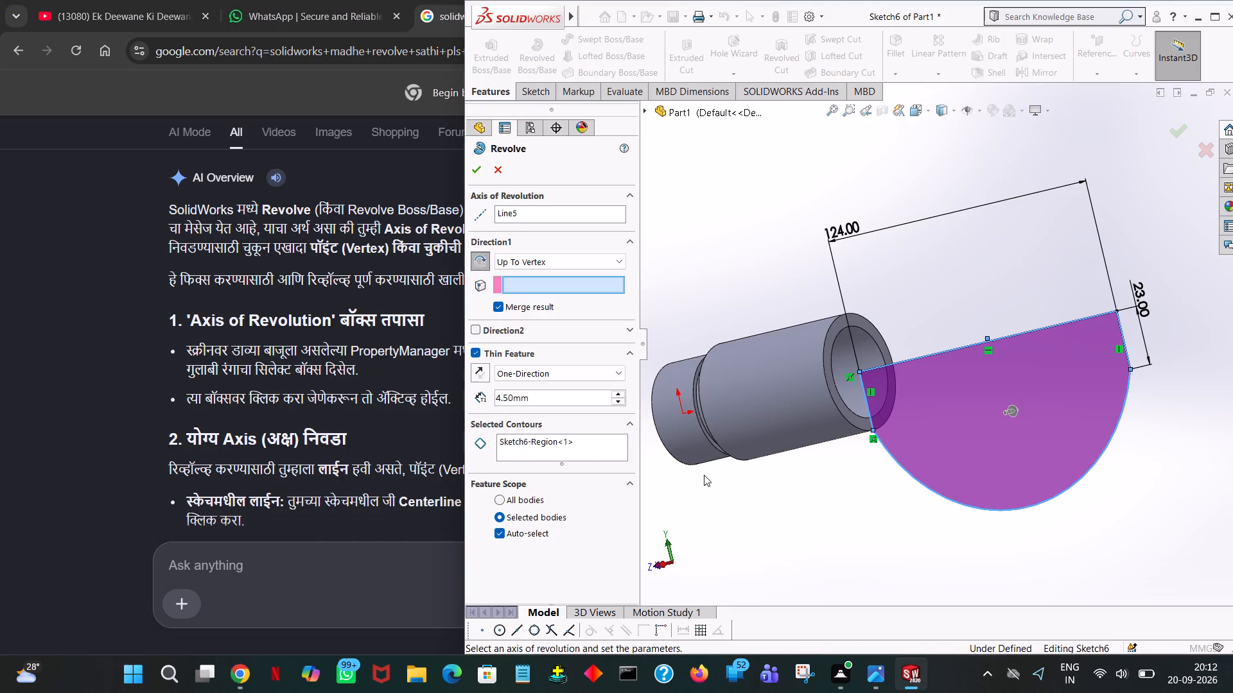
click(129, 420)
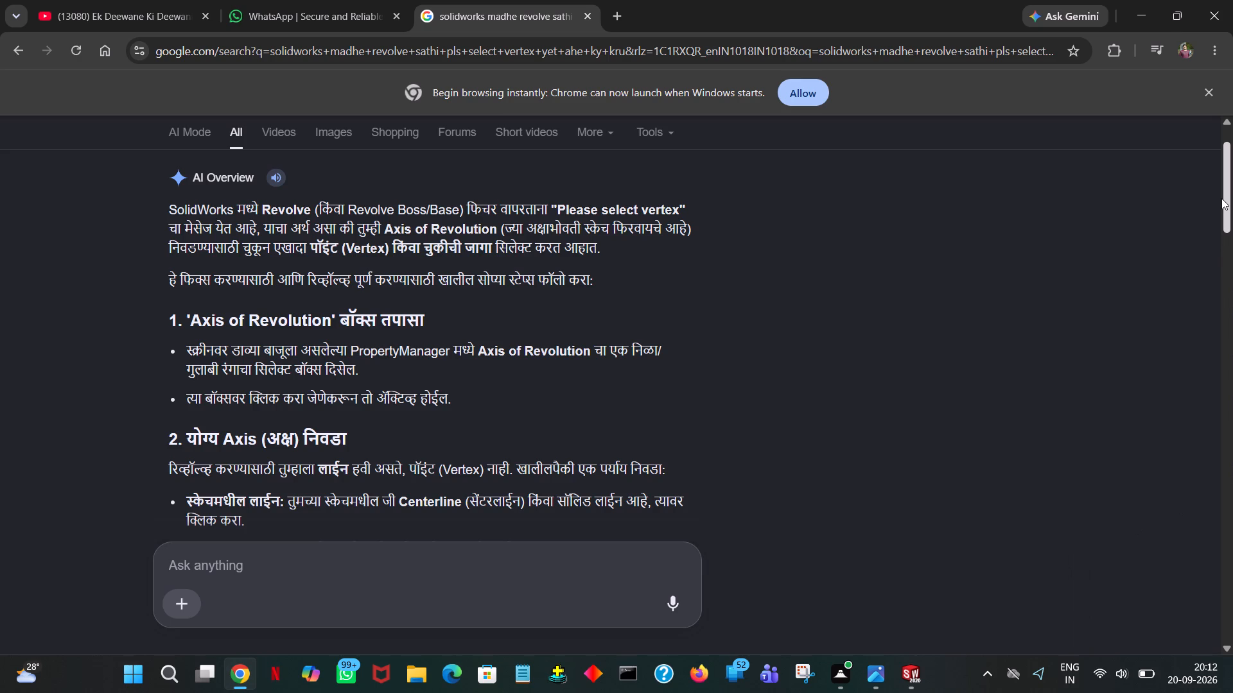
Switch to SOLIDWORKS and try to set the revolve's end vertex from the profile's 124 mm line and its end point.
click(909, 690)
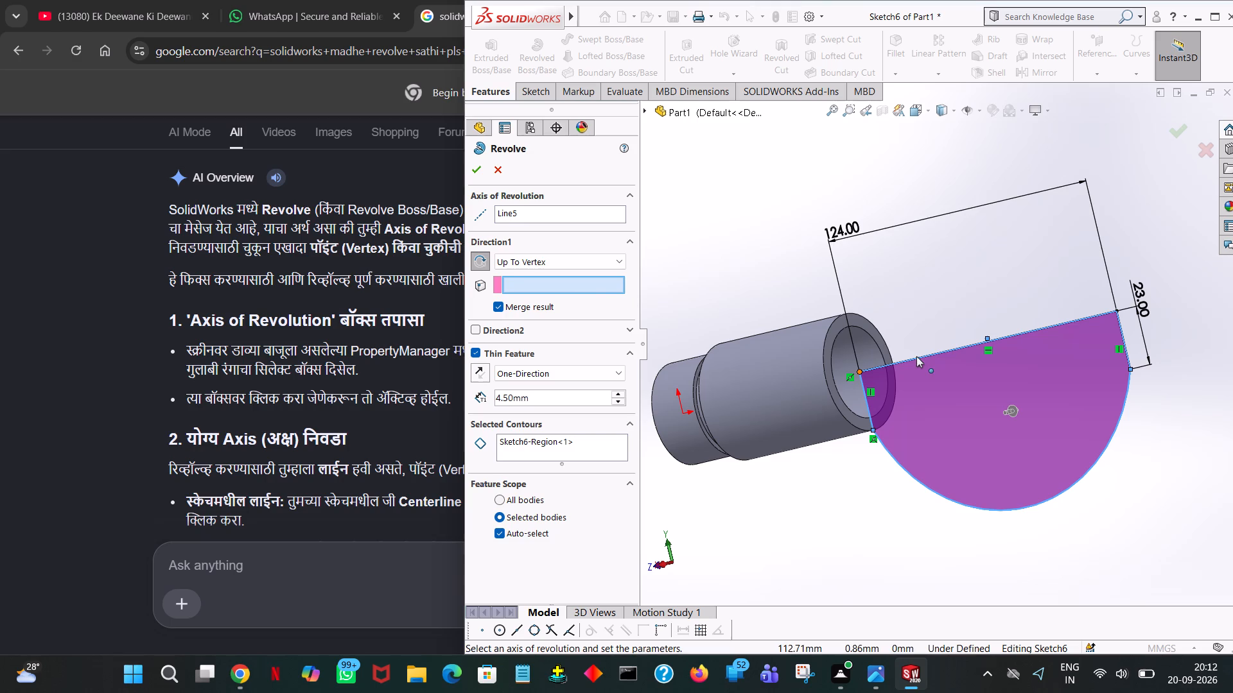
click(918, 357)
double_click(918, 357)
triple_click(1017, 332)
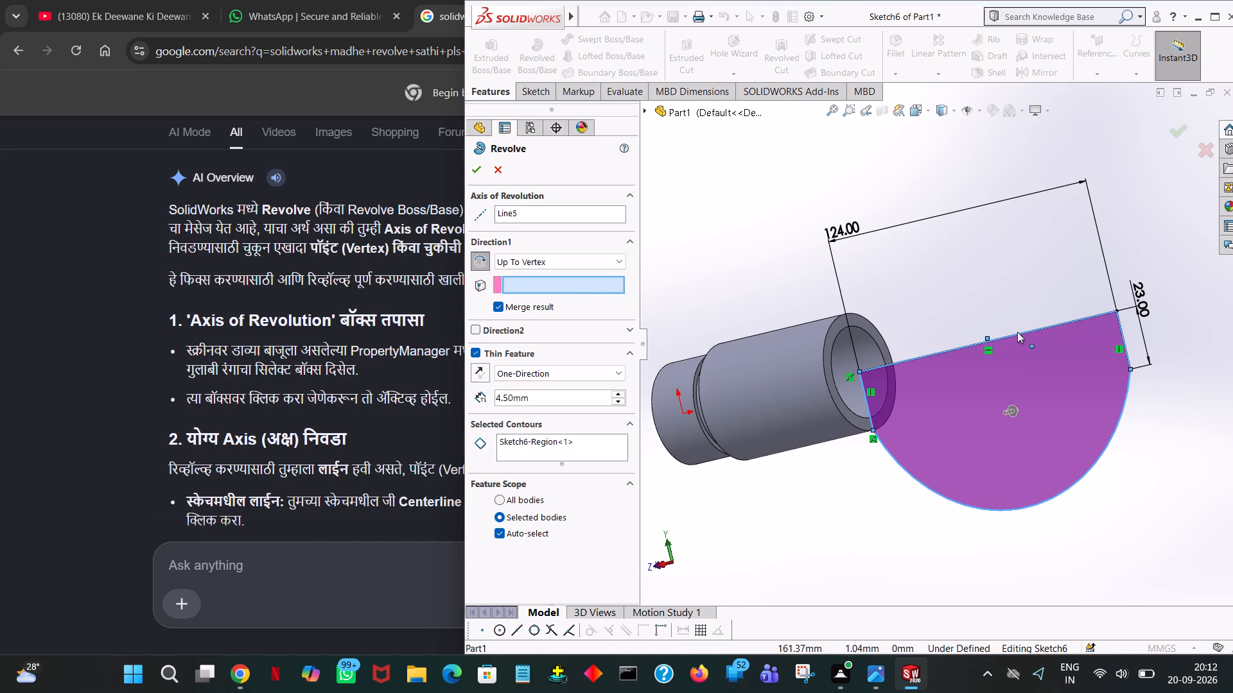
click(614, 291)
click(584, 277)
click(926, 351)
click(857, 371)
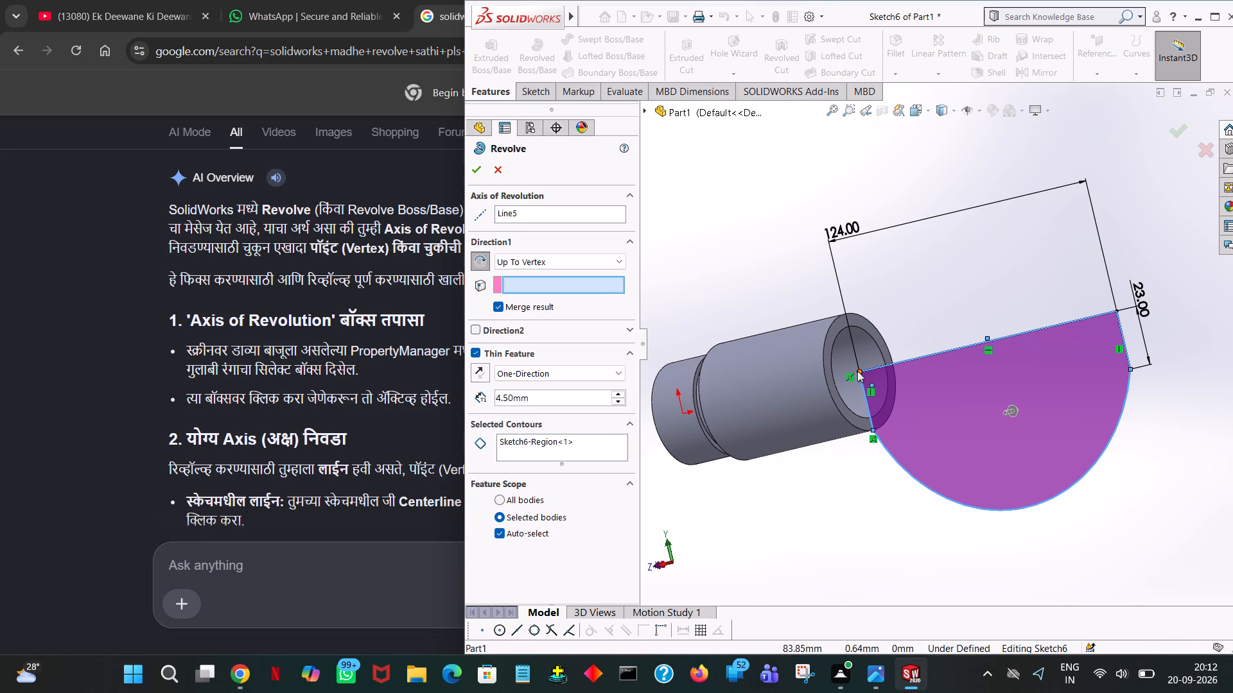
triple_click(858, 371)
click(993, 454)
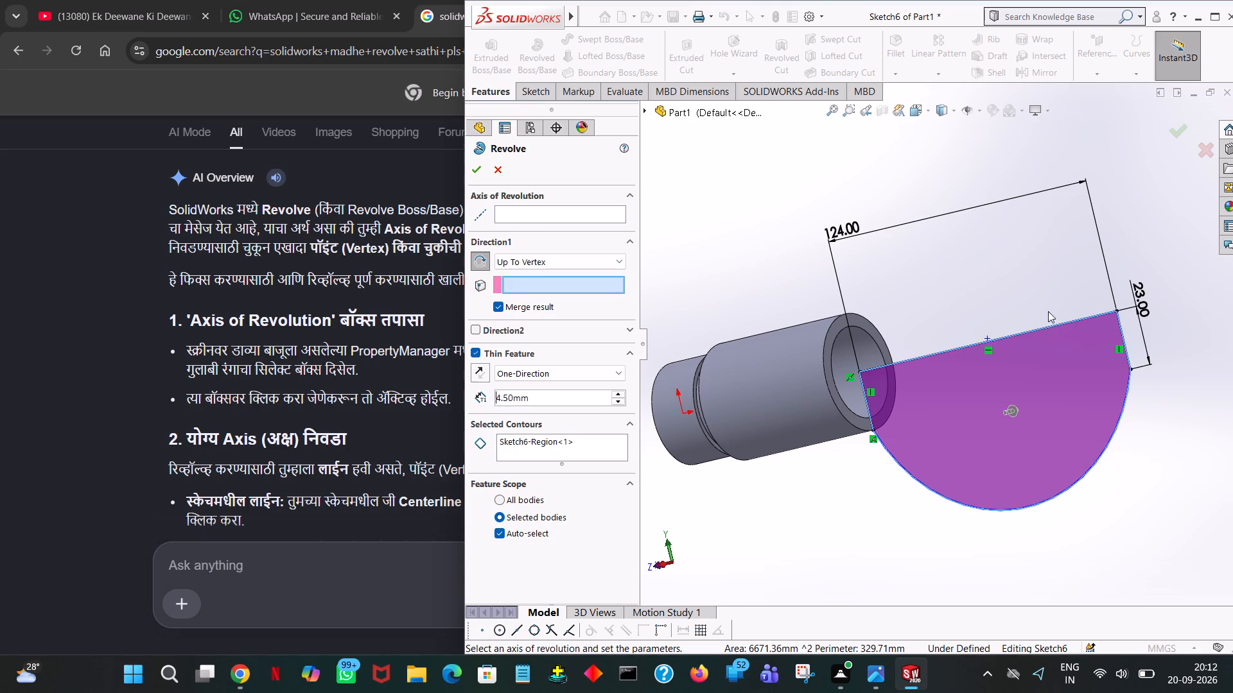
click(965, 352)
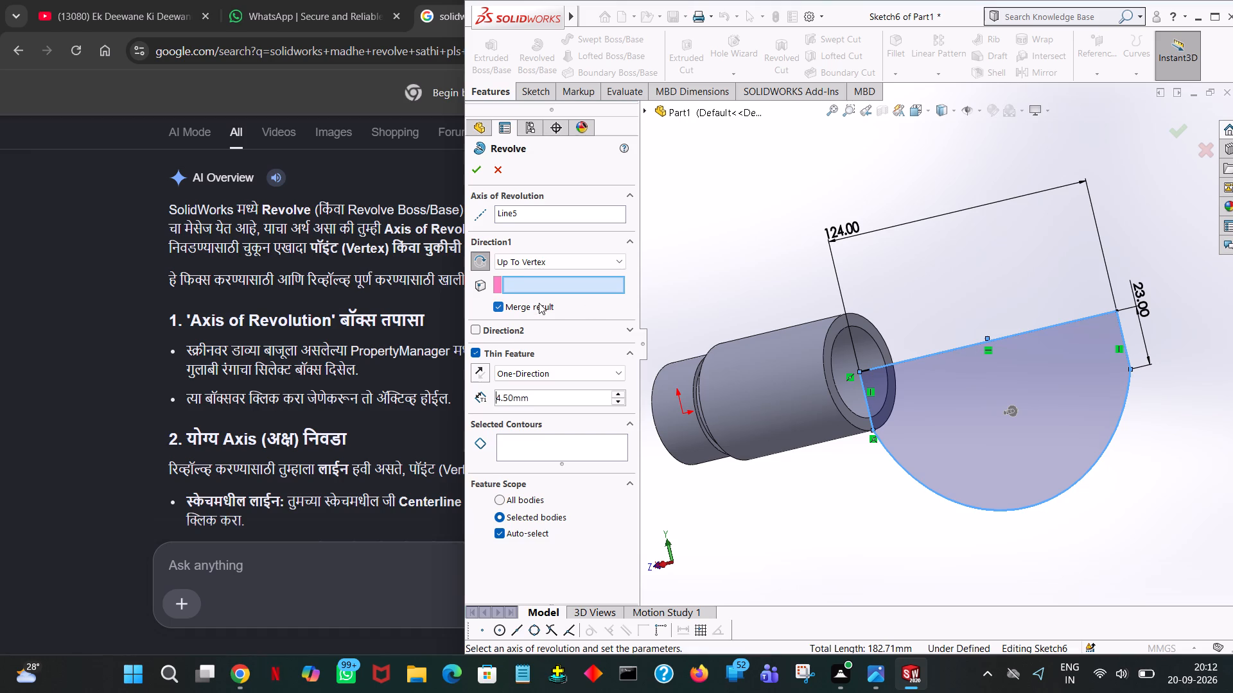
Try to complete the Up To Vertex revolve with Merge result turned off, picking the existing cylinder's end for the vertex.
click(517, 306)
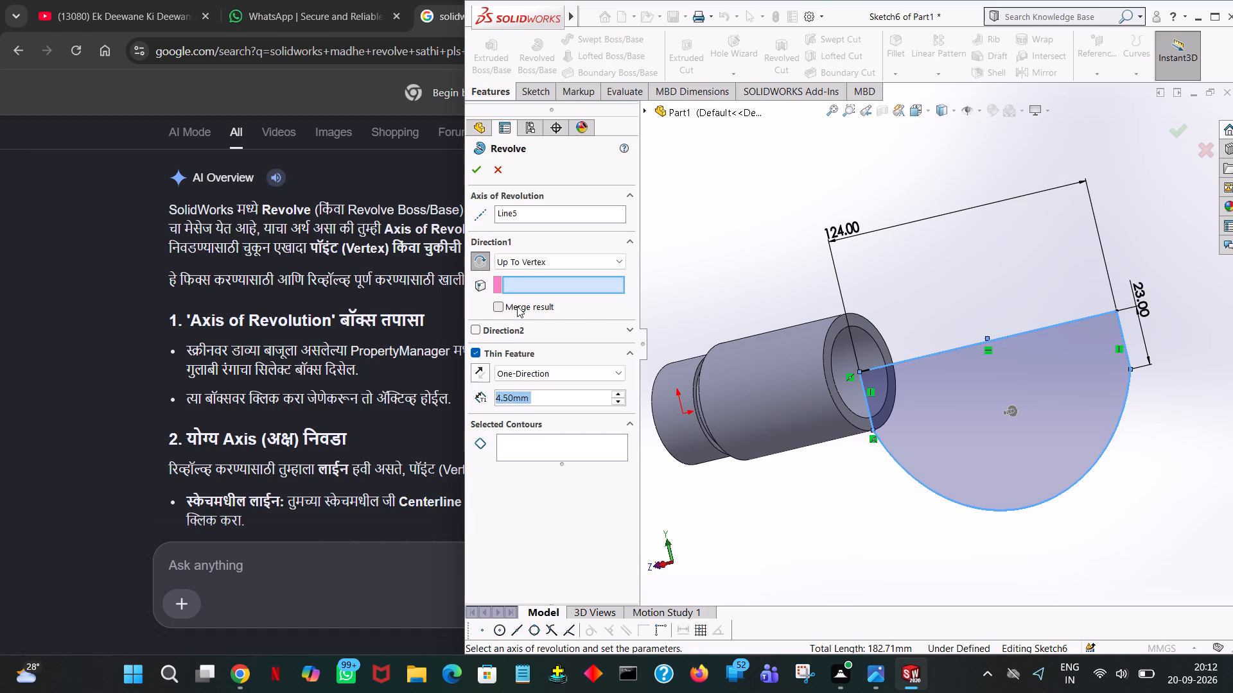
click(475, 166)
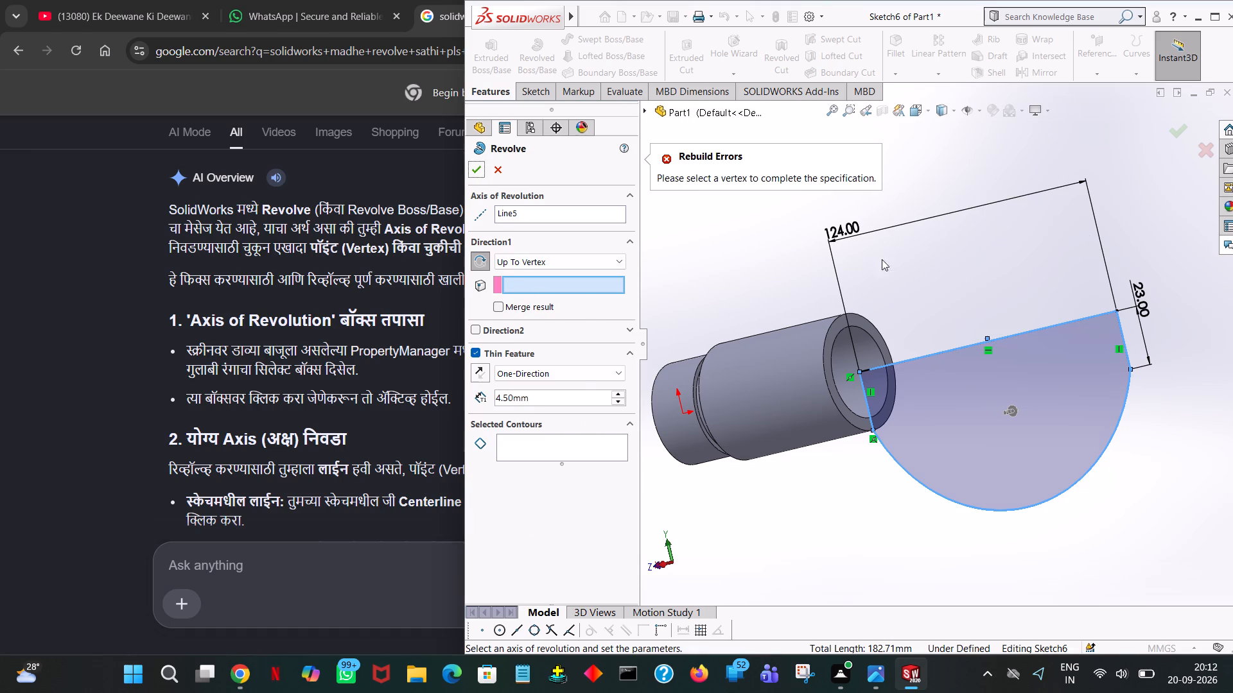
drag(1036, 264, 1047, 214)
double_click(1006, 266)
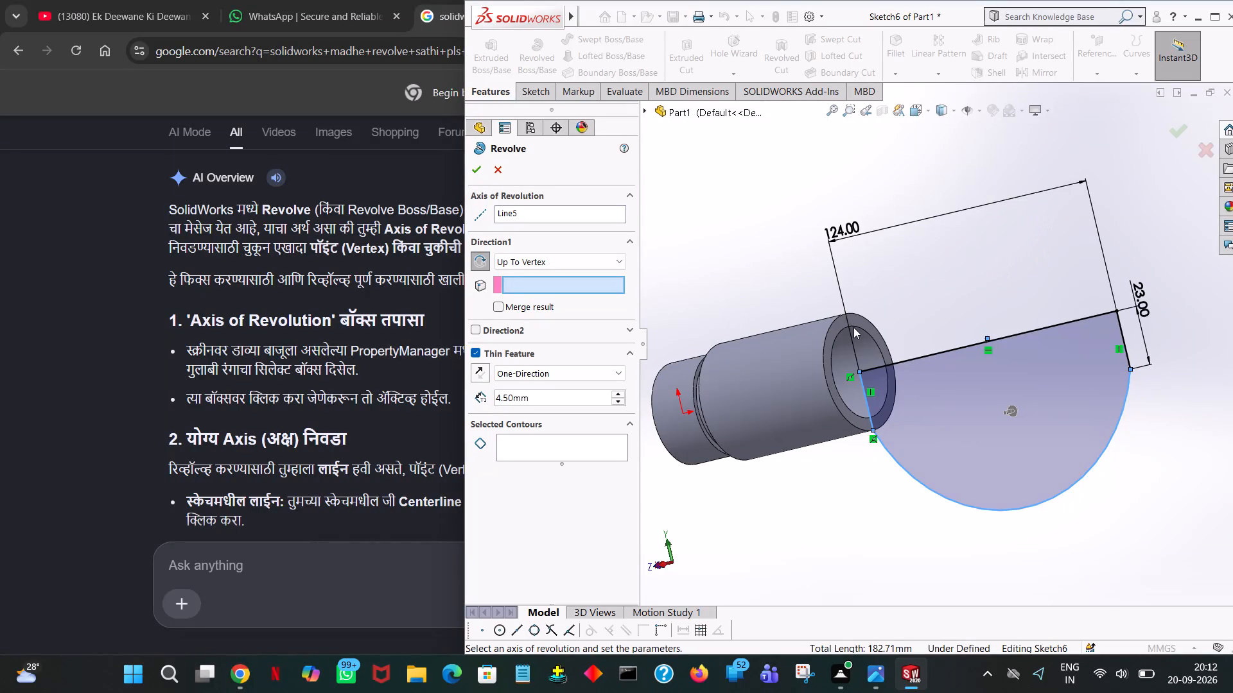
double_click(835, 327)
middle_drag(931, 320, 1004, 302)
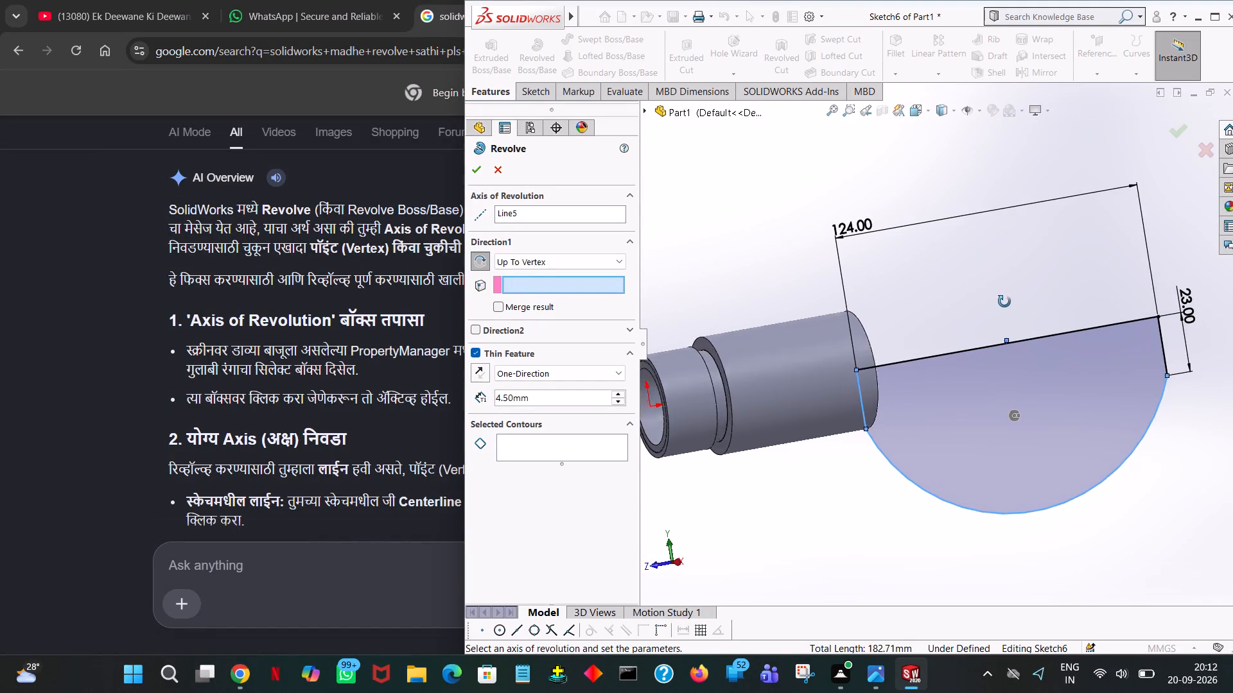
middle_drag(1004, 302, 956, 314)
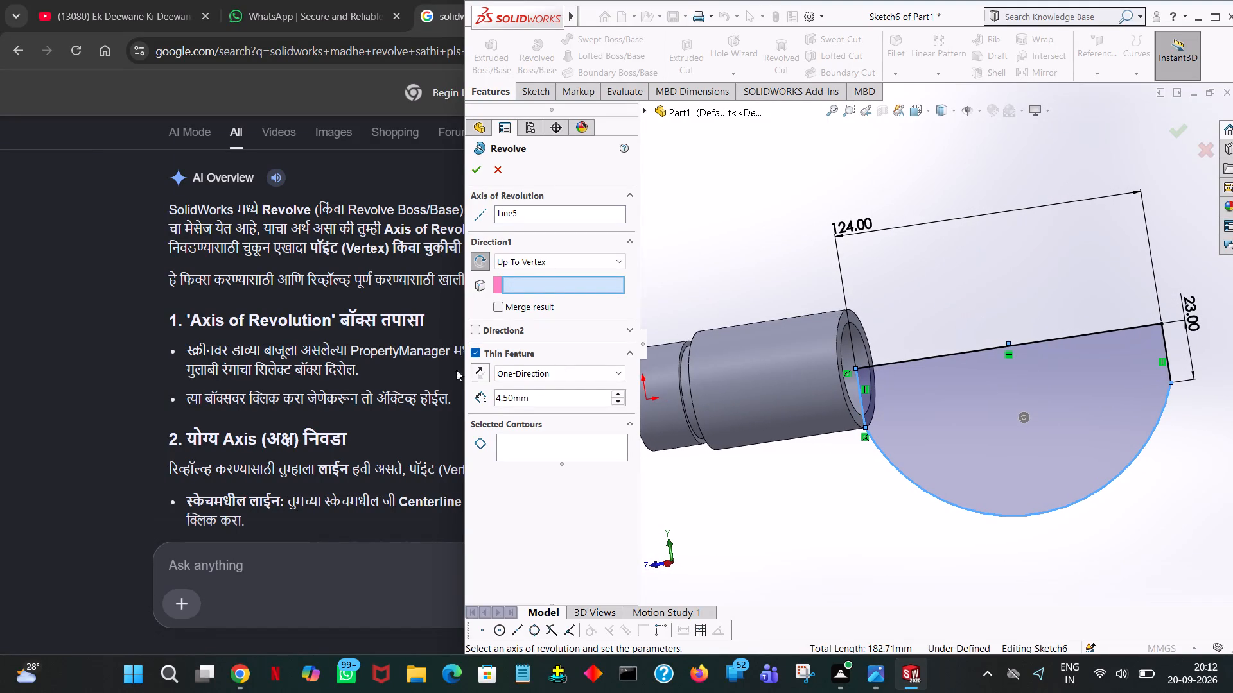
Switch to Chrome and reread the AI Overview's advice on the revolve axis and closed sketch, continuing to the related search results.
click(447, 290)
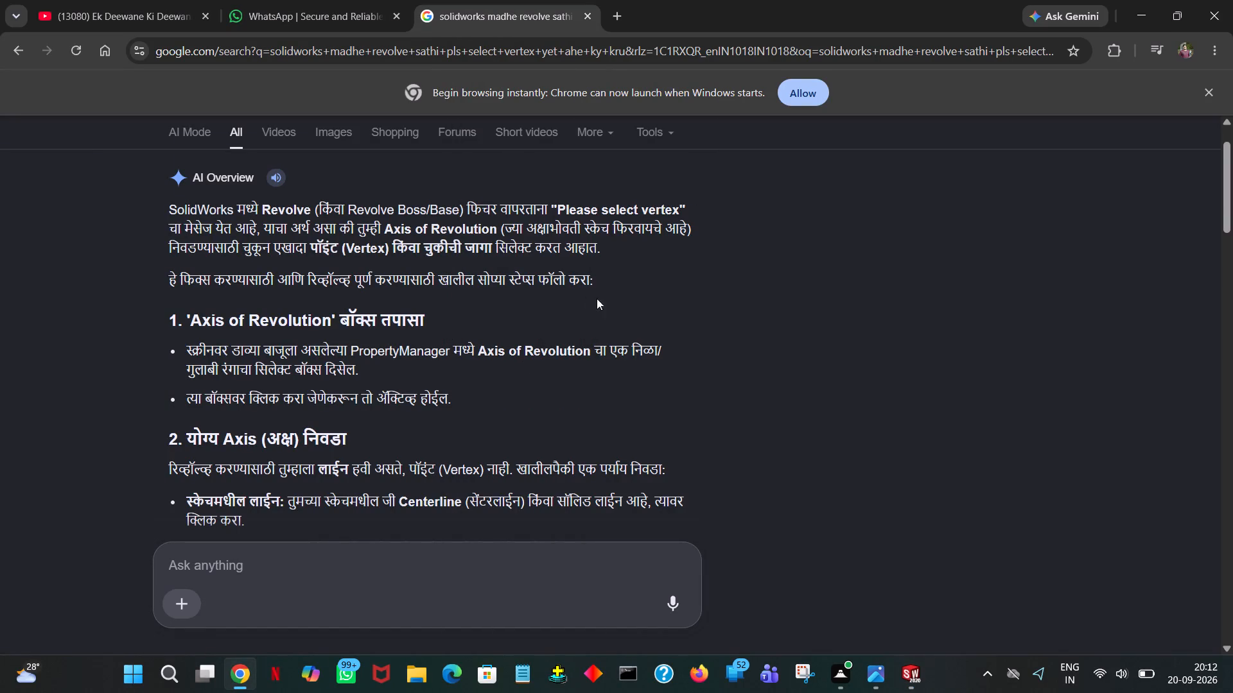
drag(1229, 178, 1230, 216)
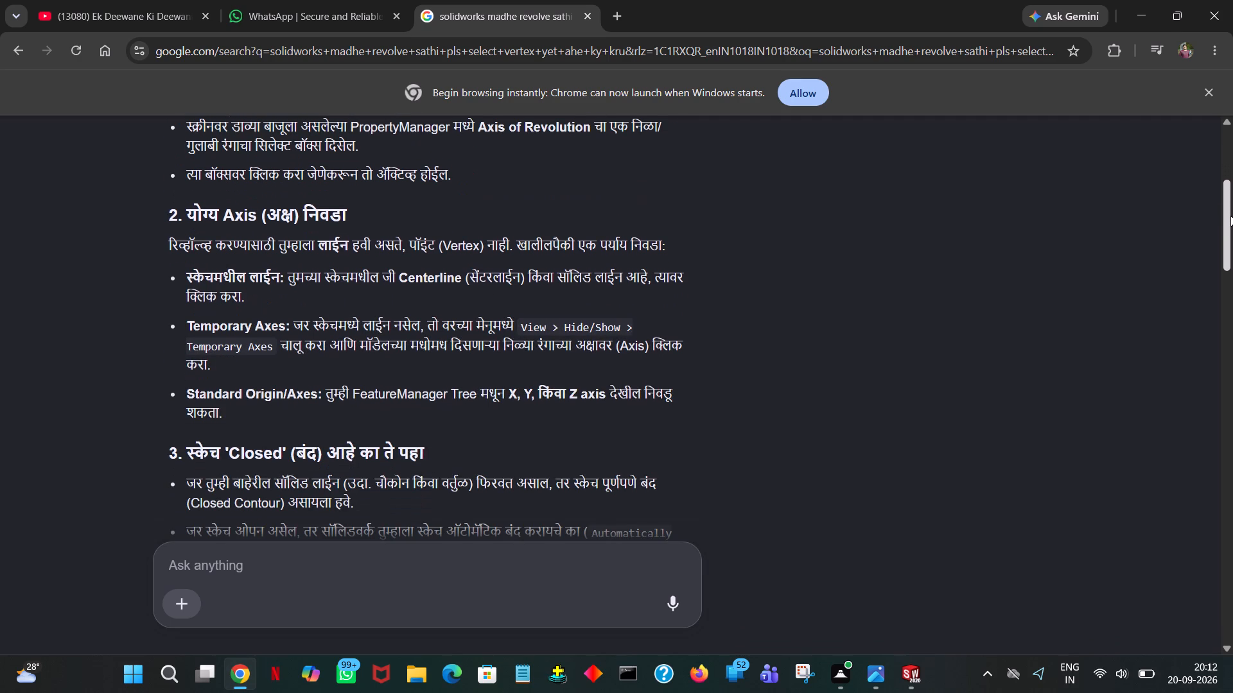
drag(1230, 216, 1232, 200)
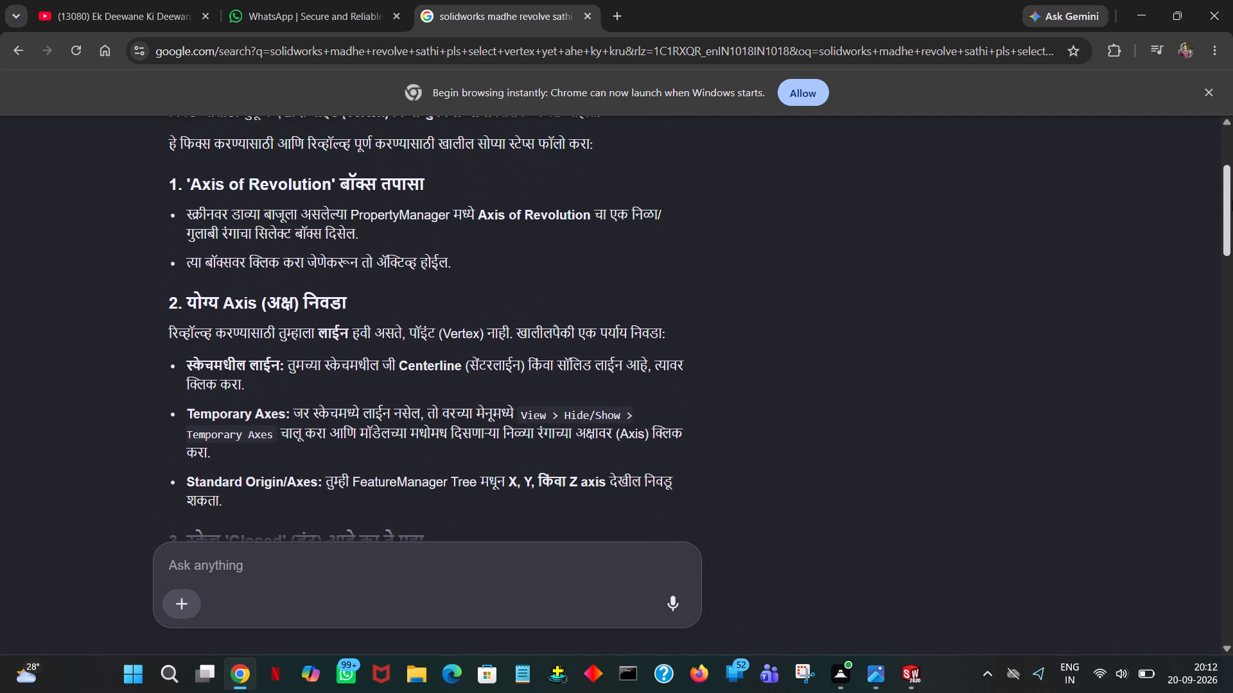
drag(1232, 200, 1232, 200)
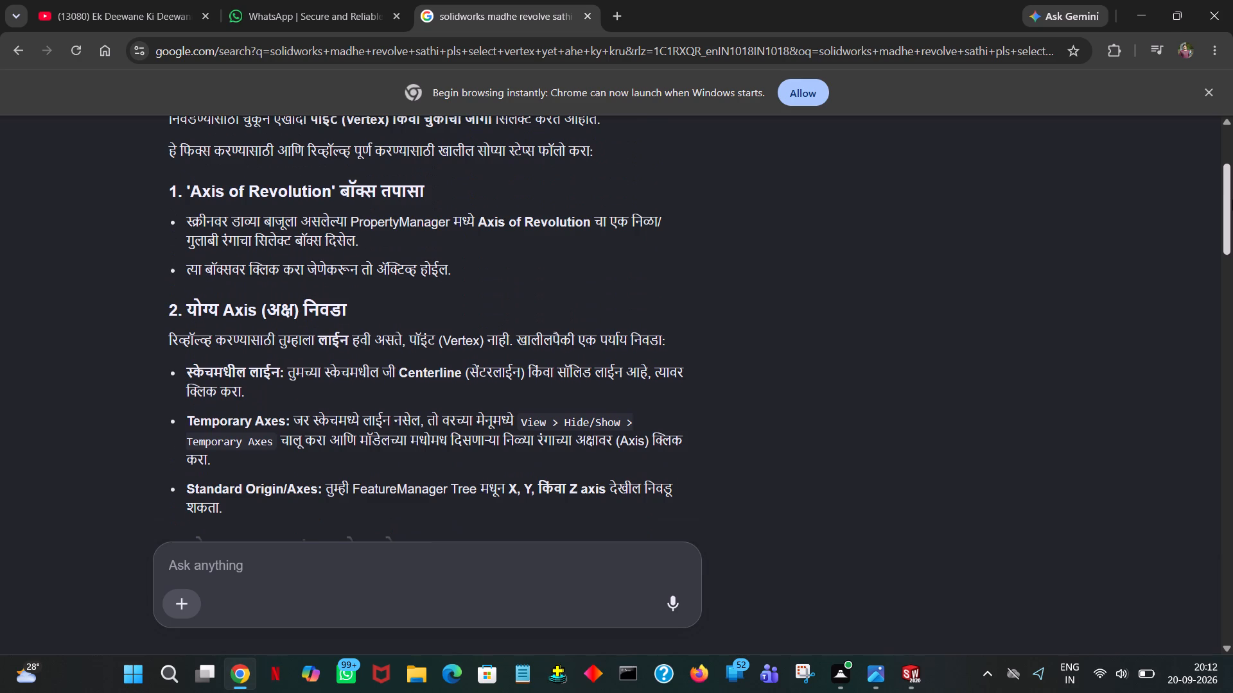
drag(1232, 200, 1232, 206)
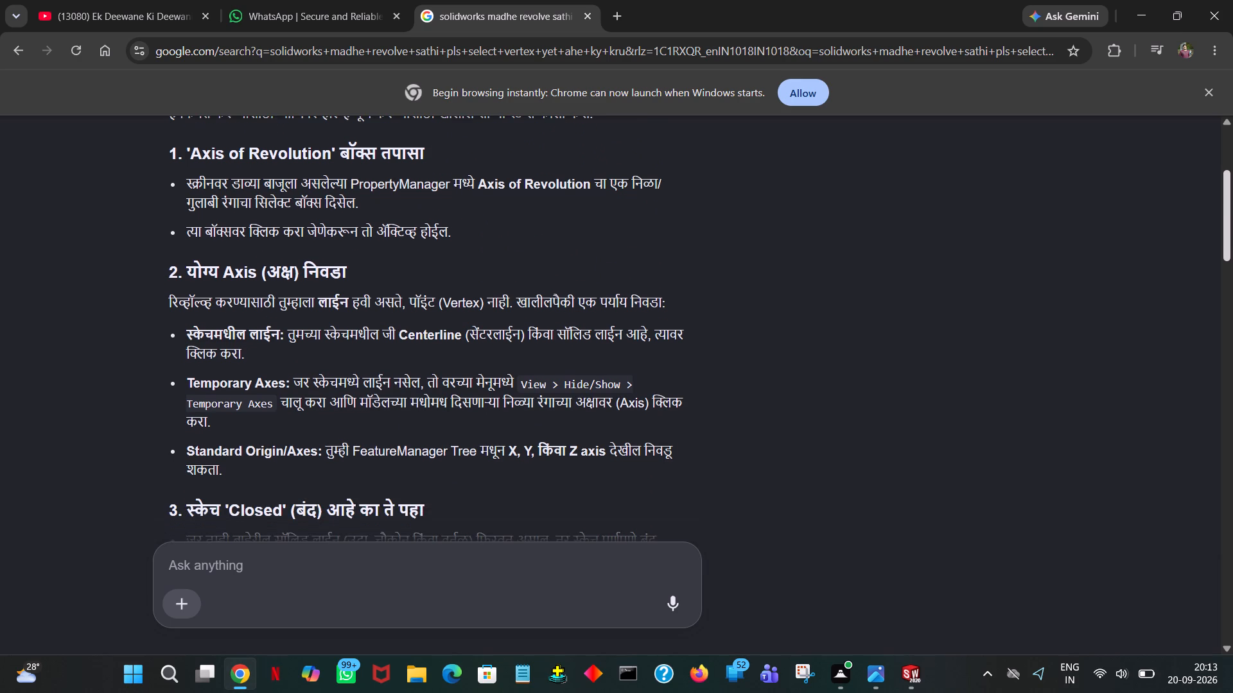
drag(1232, 206, 1232, 210)
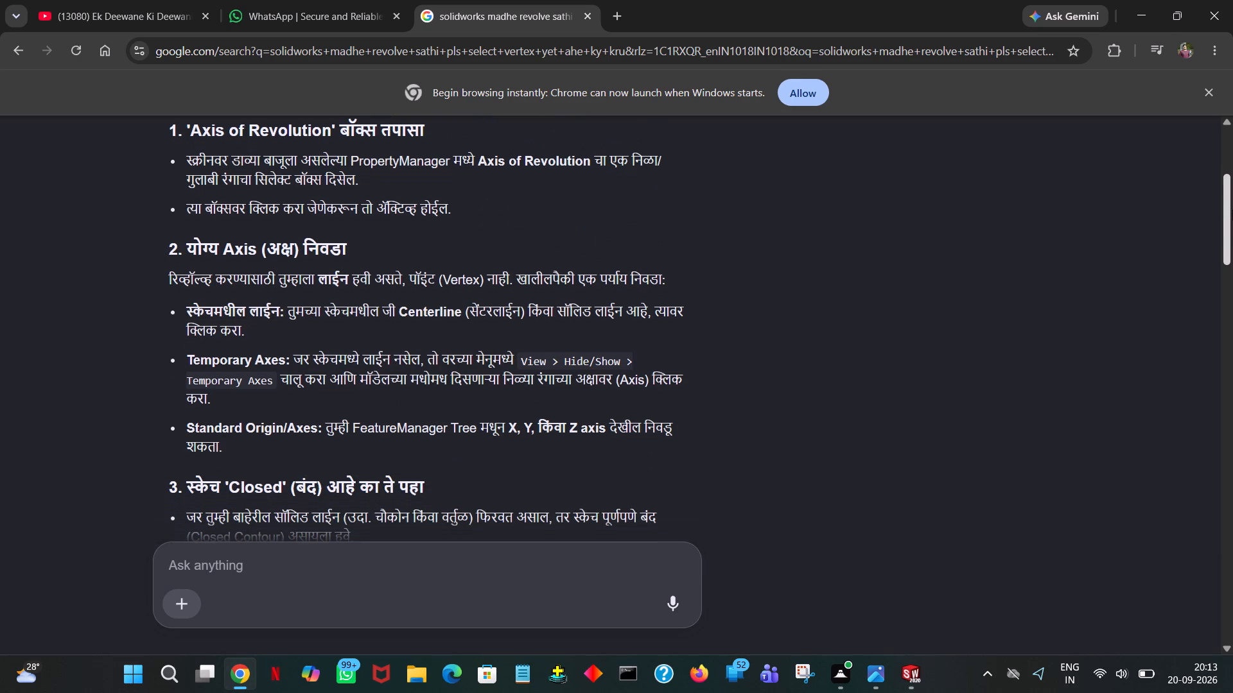
drag(1232, 210, 1232, 214)
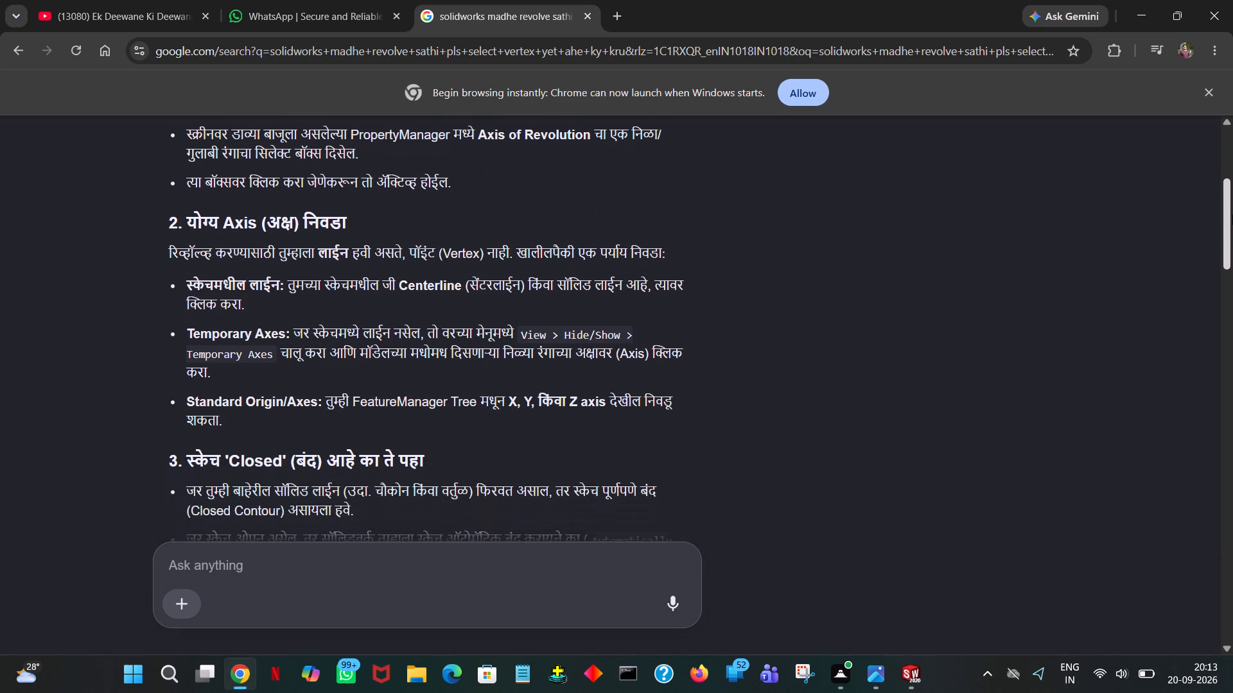
drag(1232, 214, 1201, 308)
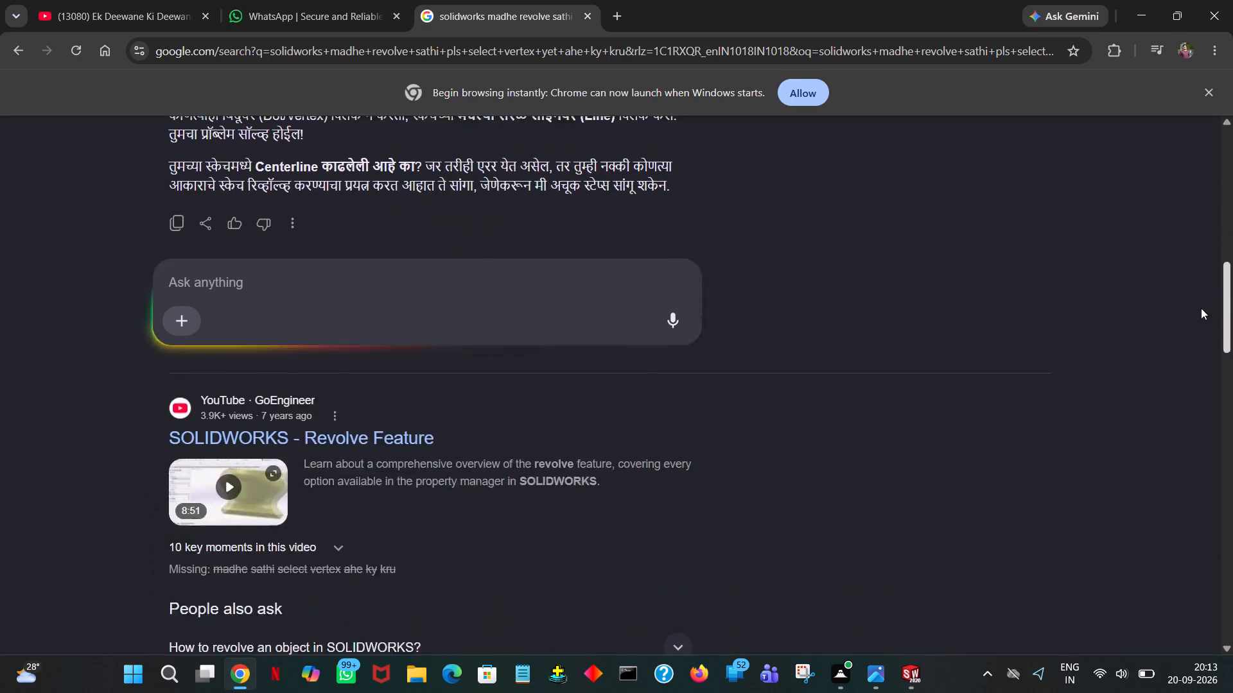
drag(1201, 308, 1191, 355)
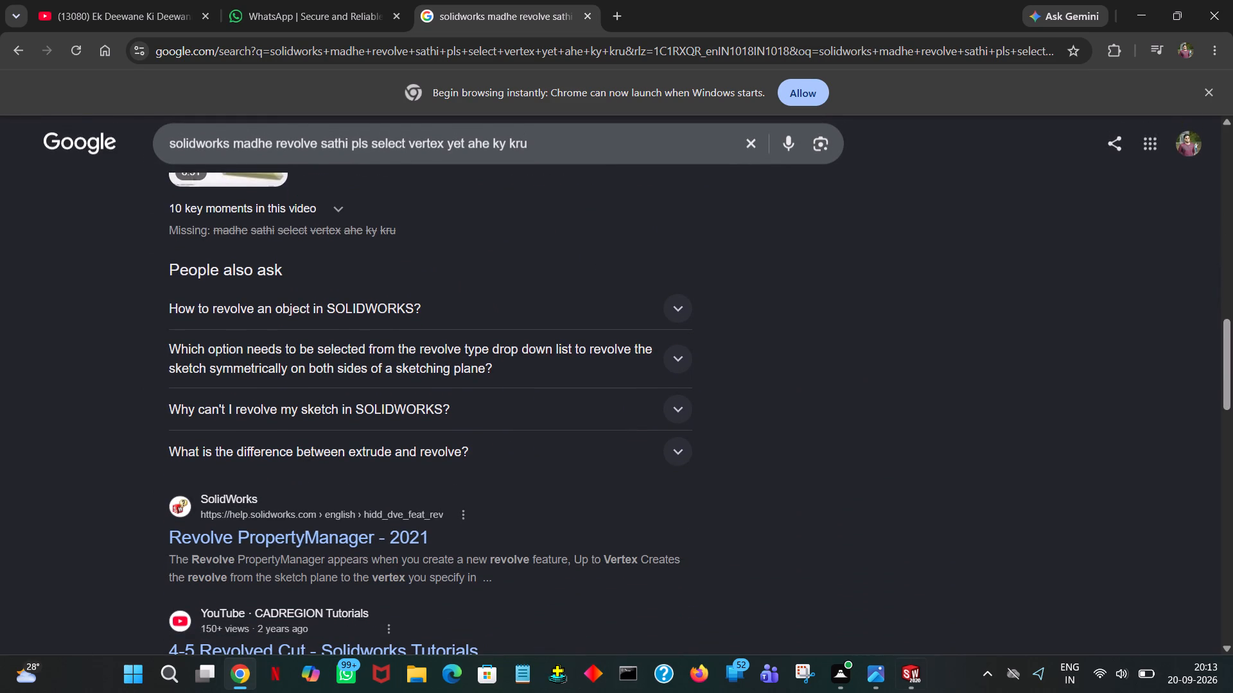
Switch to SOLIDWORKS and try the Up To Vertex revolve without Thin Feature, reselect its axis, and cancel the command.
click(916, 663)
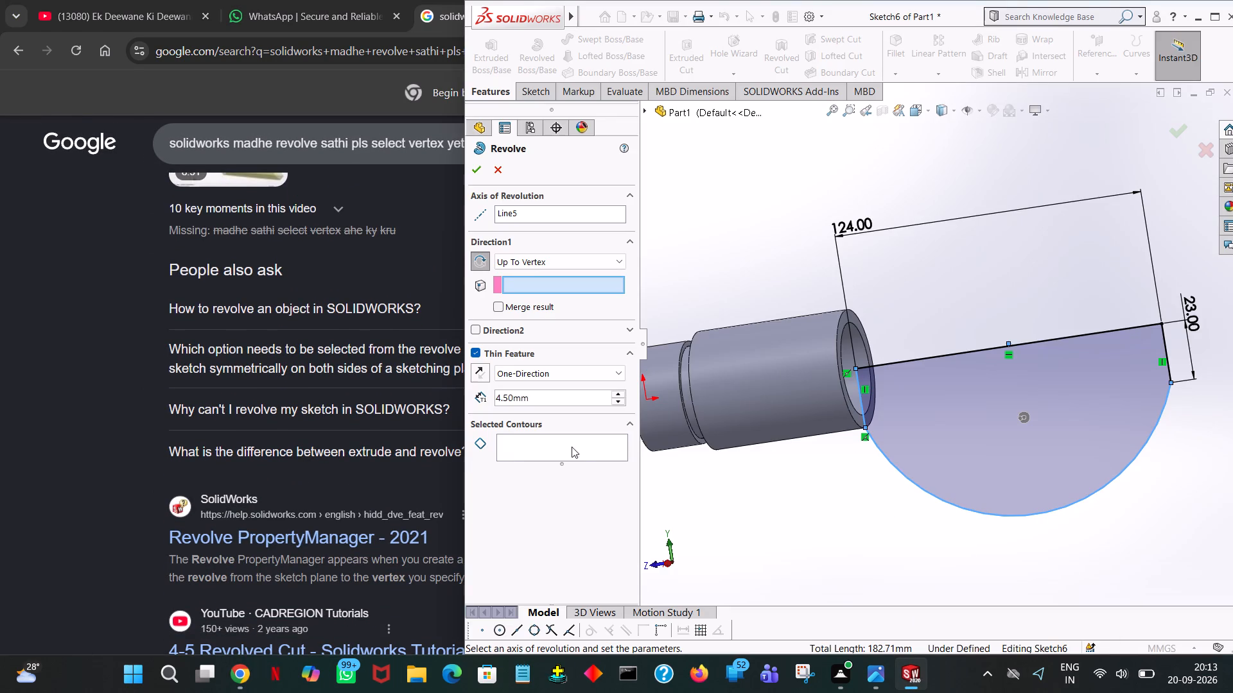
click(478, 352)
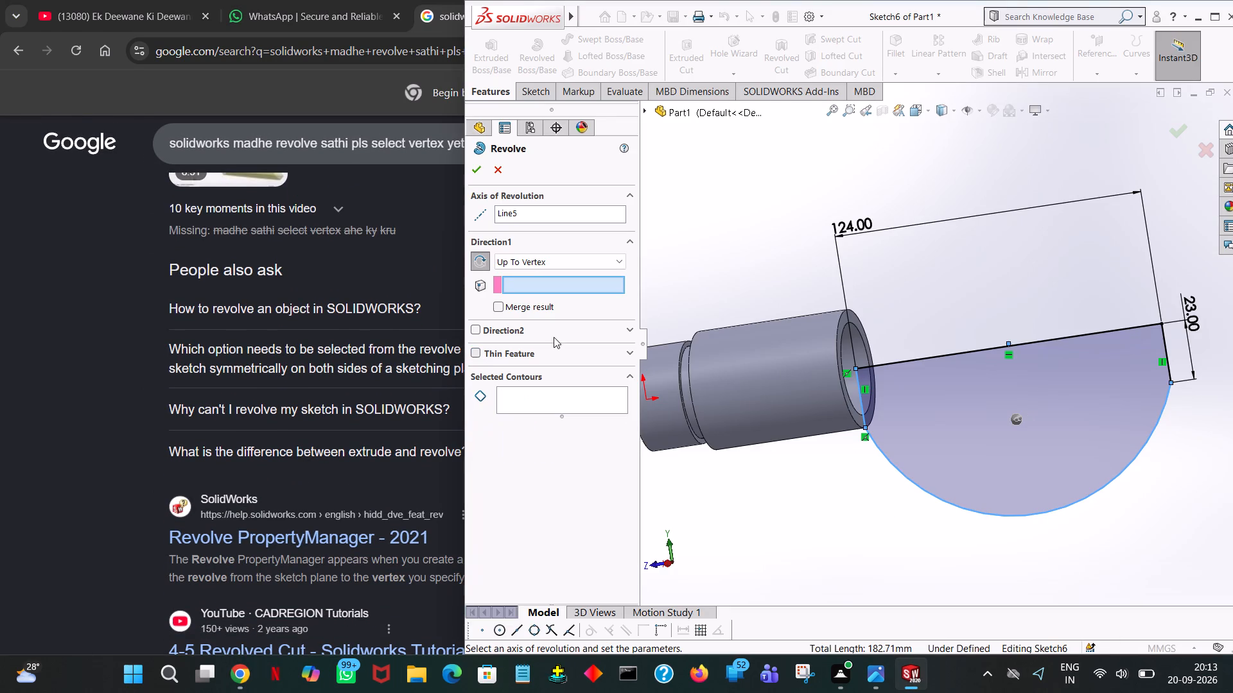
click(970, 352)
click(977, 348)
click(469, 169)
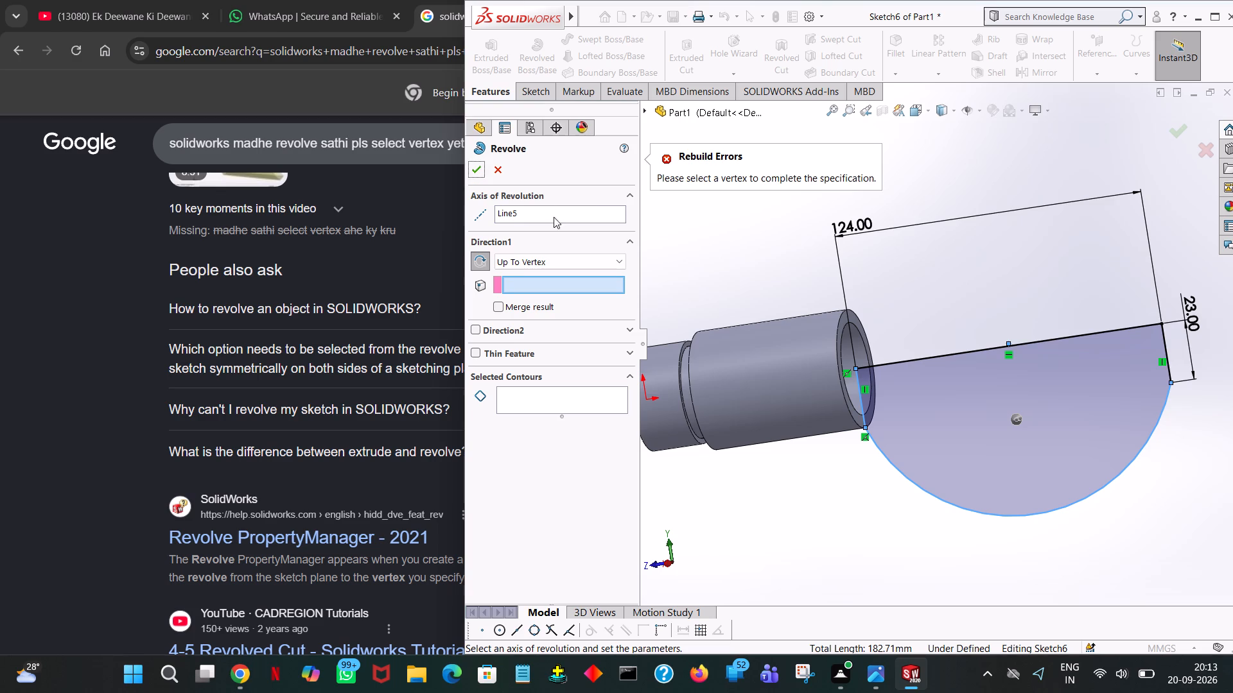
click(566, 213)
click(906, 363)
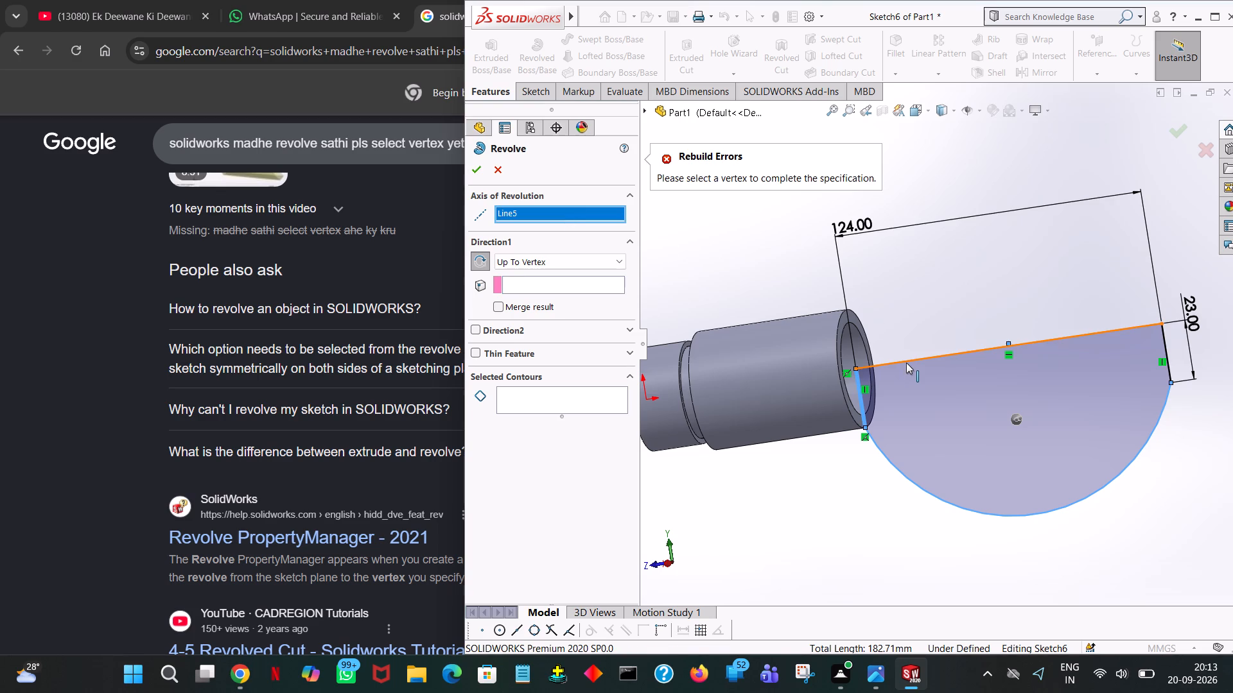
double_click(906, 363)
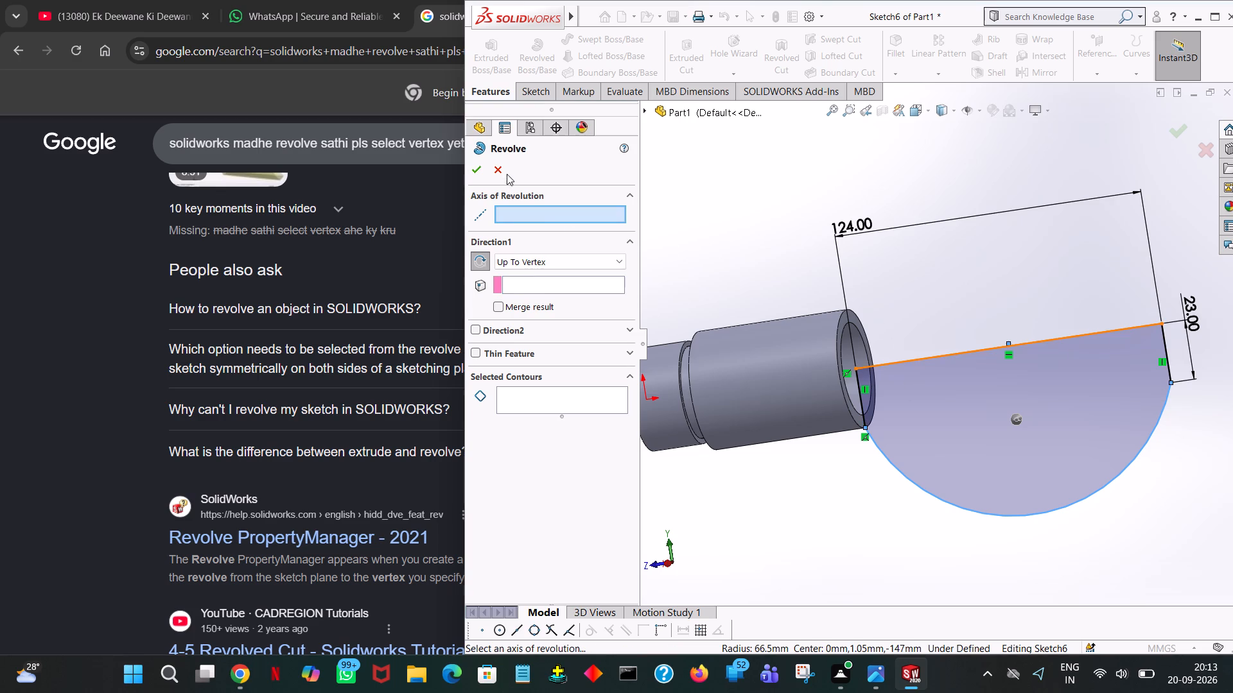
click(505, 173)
Start a new Revolve of the central body profile, 360° blind about the sketch's 124 mm line.
click(523, 48)
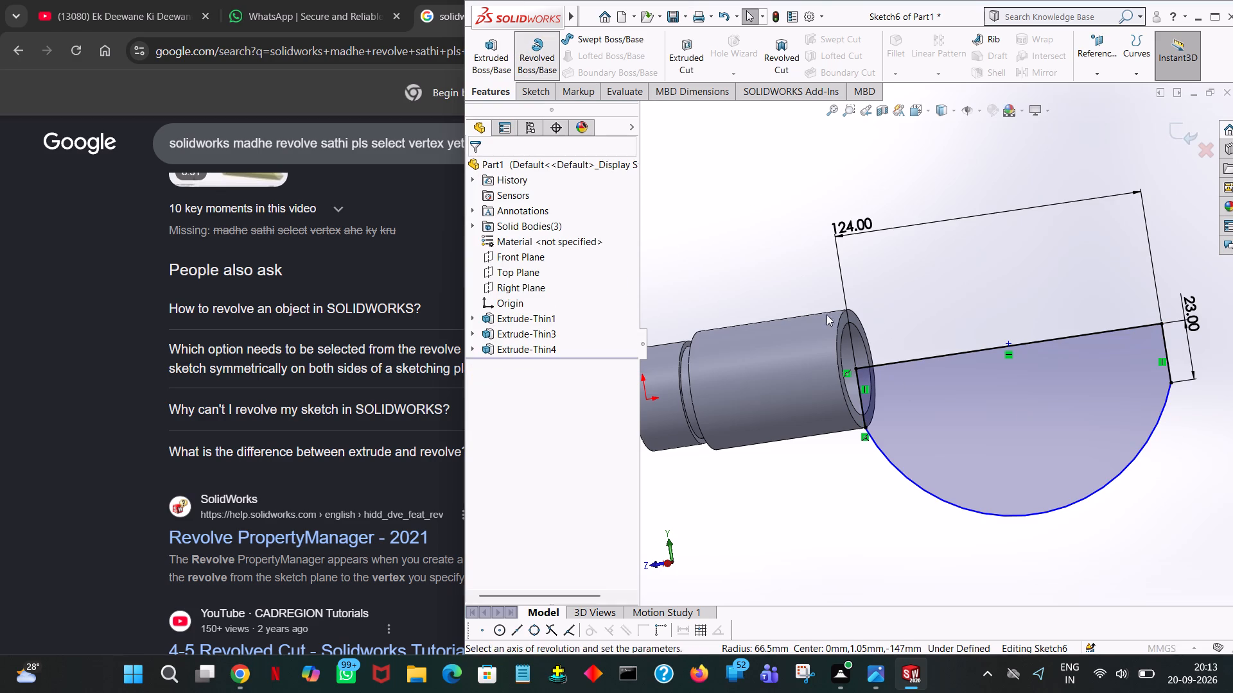
click(931, 355)
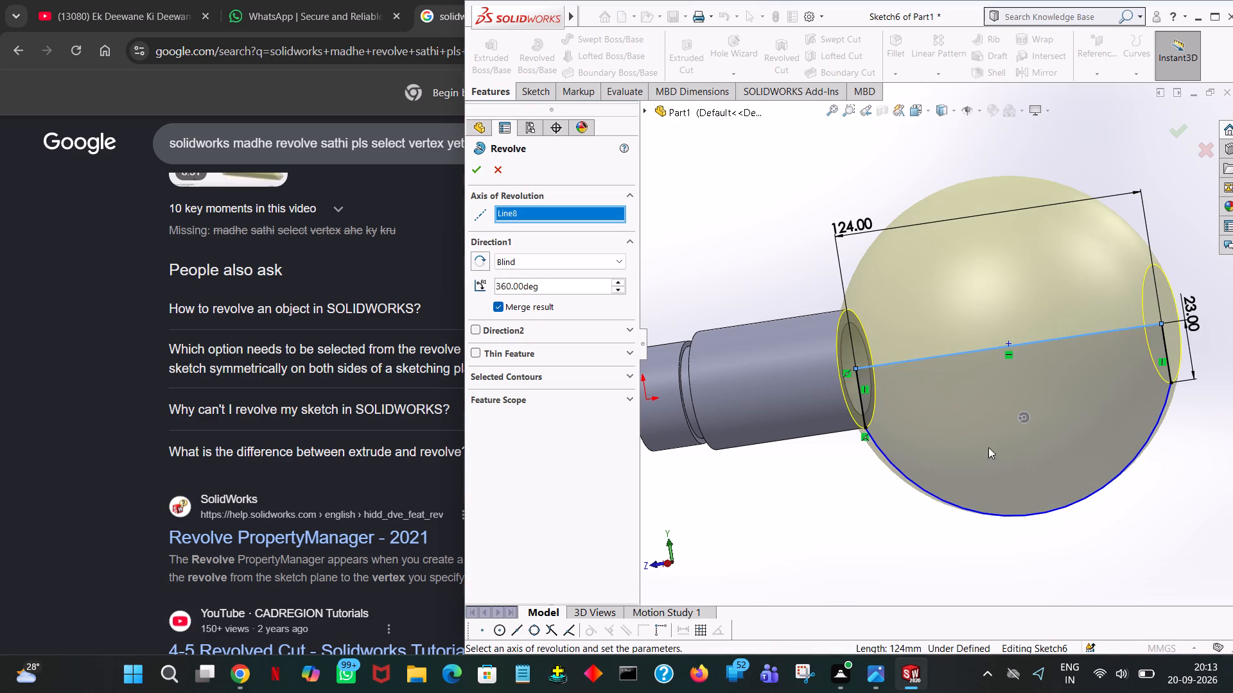
middle_drag(1118, 481, 1164, 486)
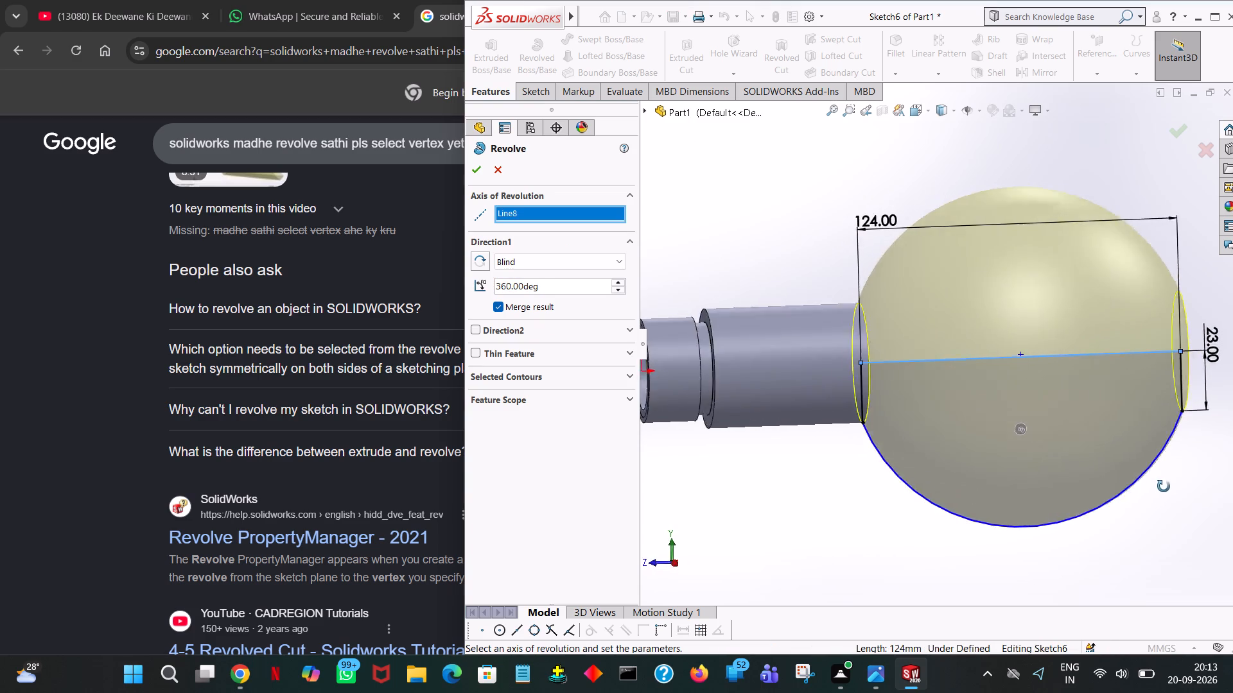
middle_drag(1164, 486, 1127, 529)
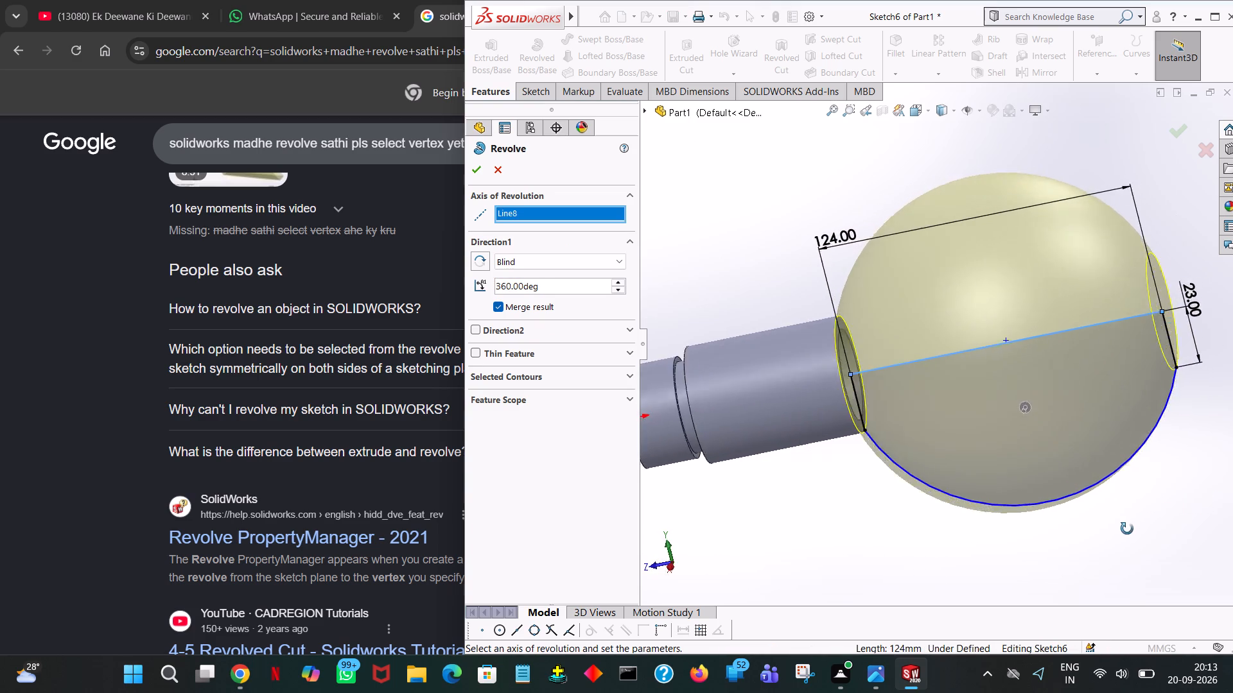
middle_drag(1127, 529, 1037, 577)
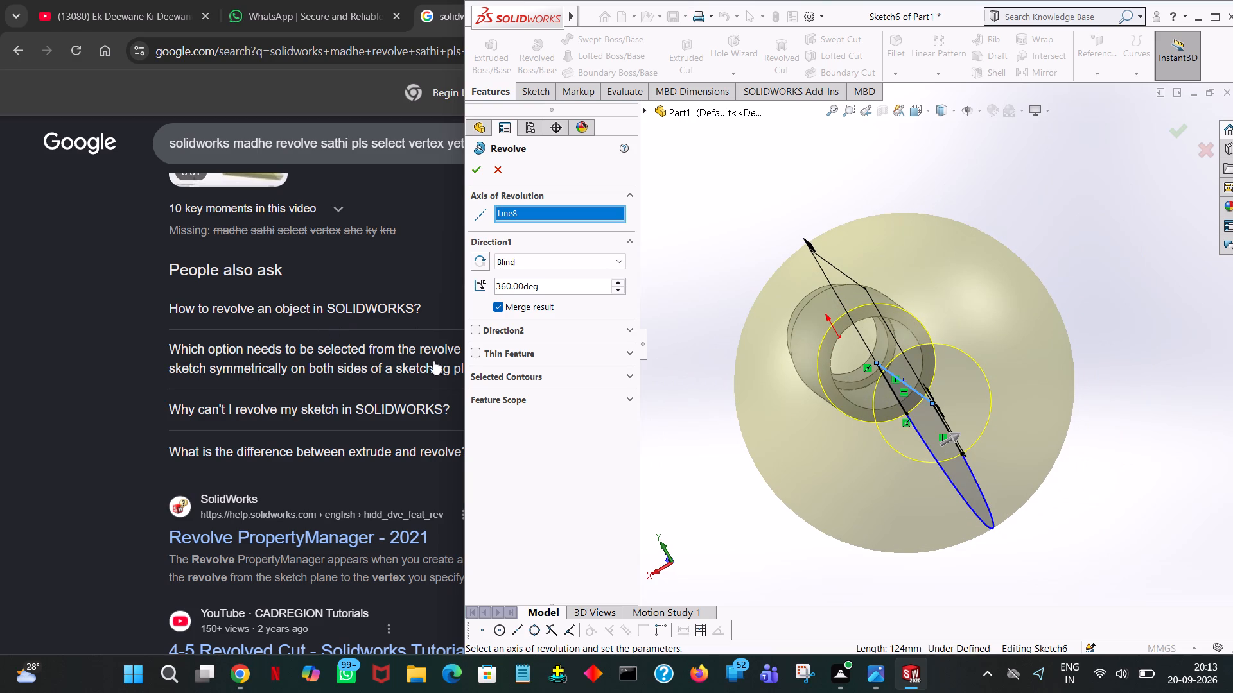
Enable a one-direction 4.50 mm thin feature for the revolve and reselect the 124 mm line as its axis.
click(472, 350)
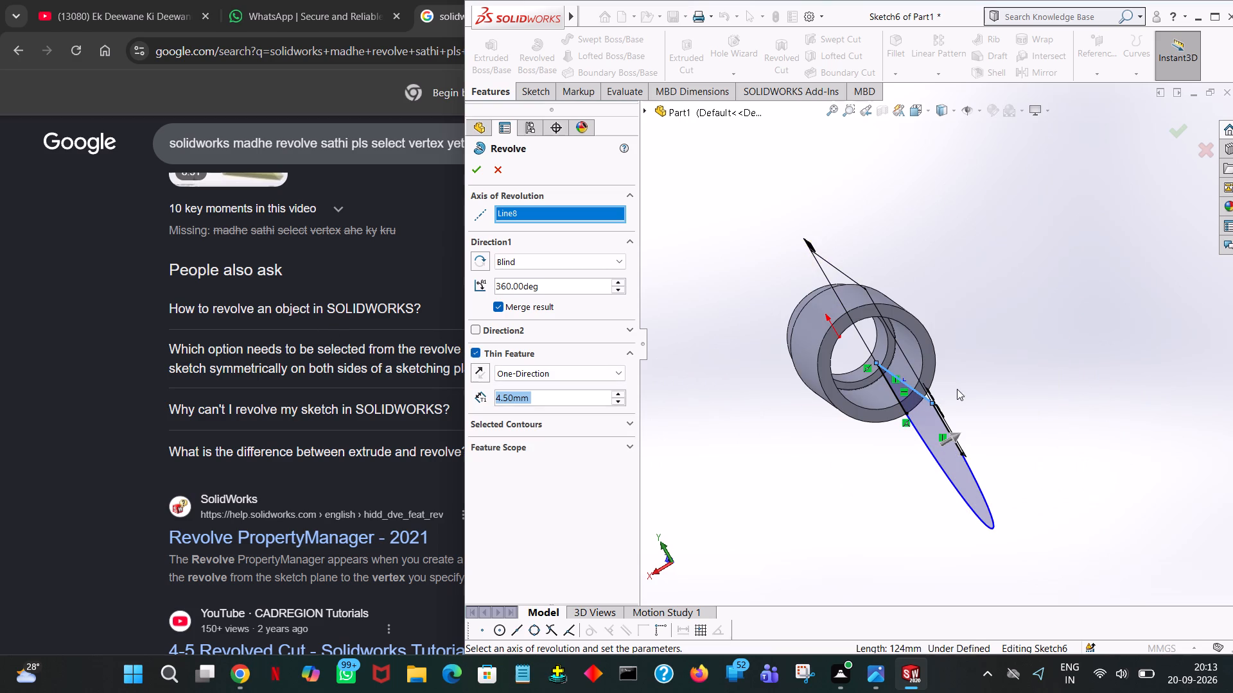
middle_drag(965, 388, 1044, 348)
click(1040, 347)
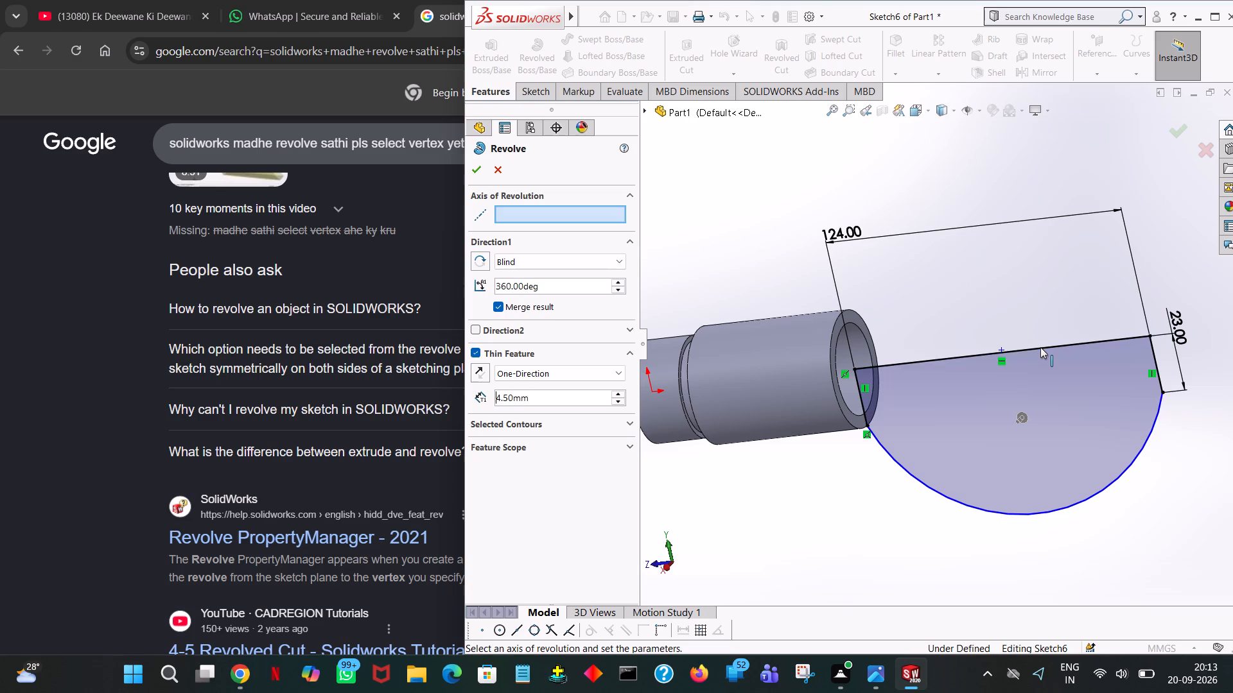
triple_click(1040, 347)
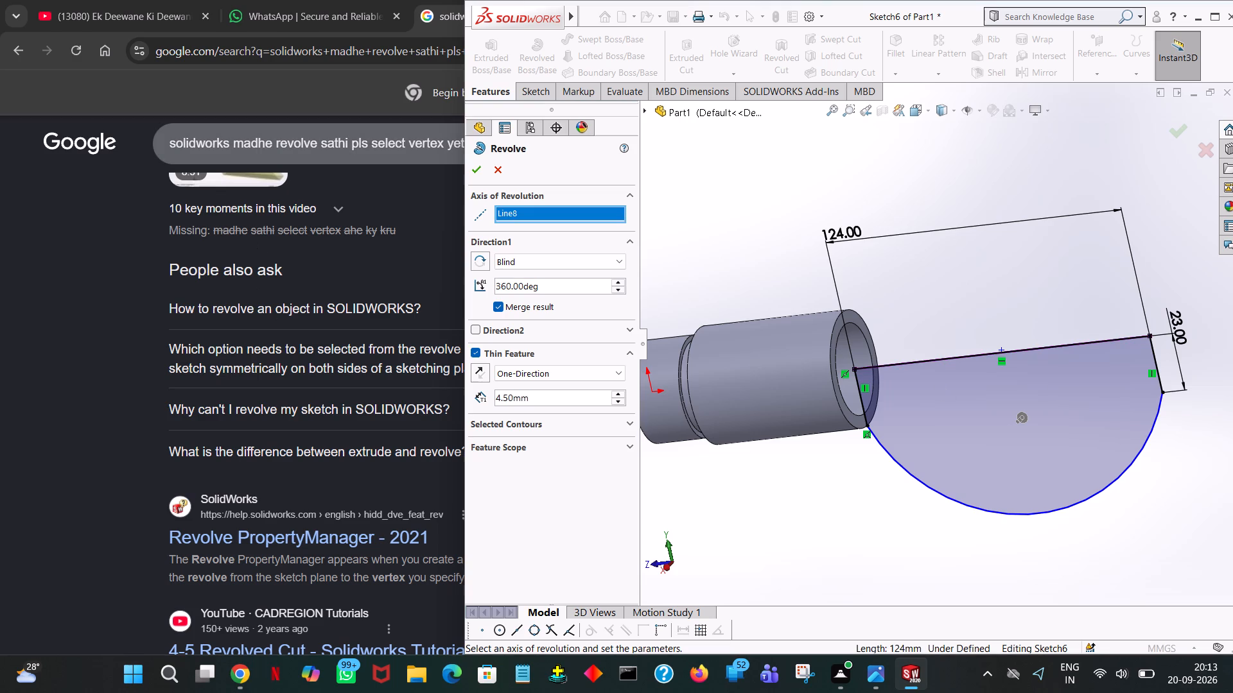
Switch to Chrome and extend the revolve search query with "asa hot ahe thin feature kel kihot nahiahe".
click(301, 144)
click(553, 145)
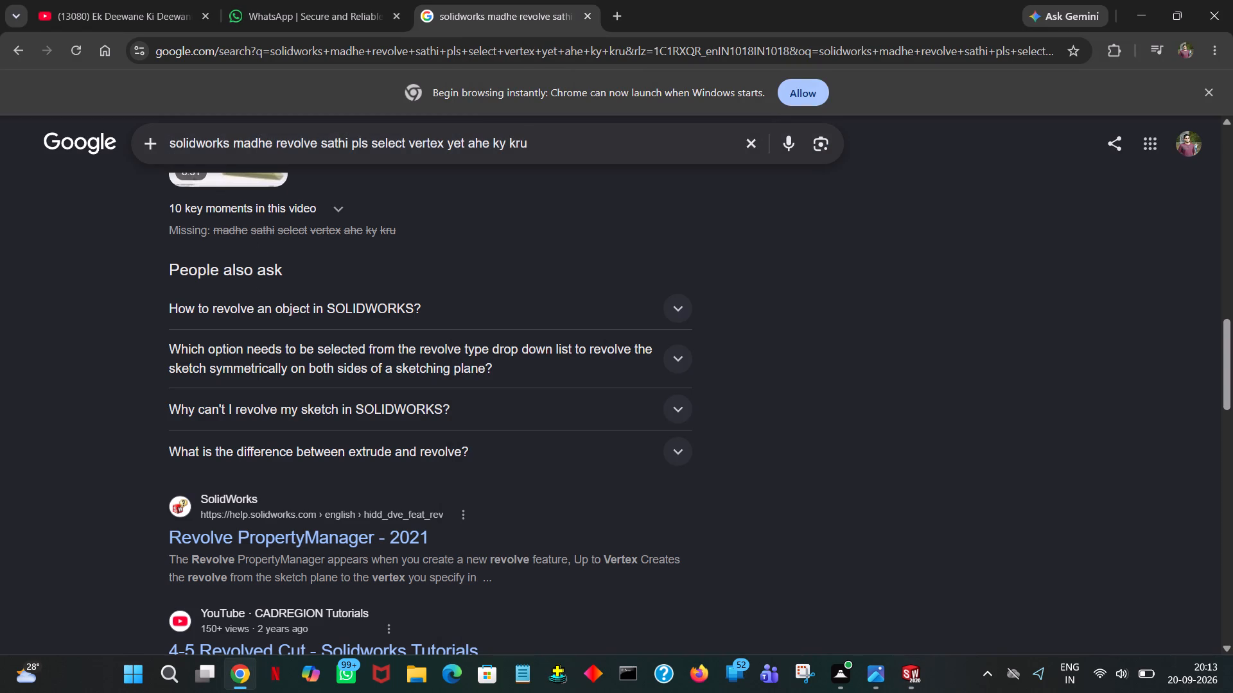
key(space)
text(asa hot ahe)
key(space)
text(thin feature kel)
key(space)
text(kihot nahiahe)
key(Return)
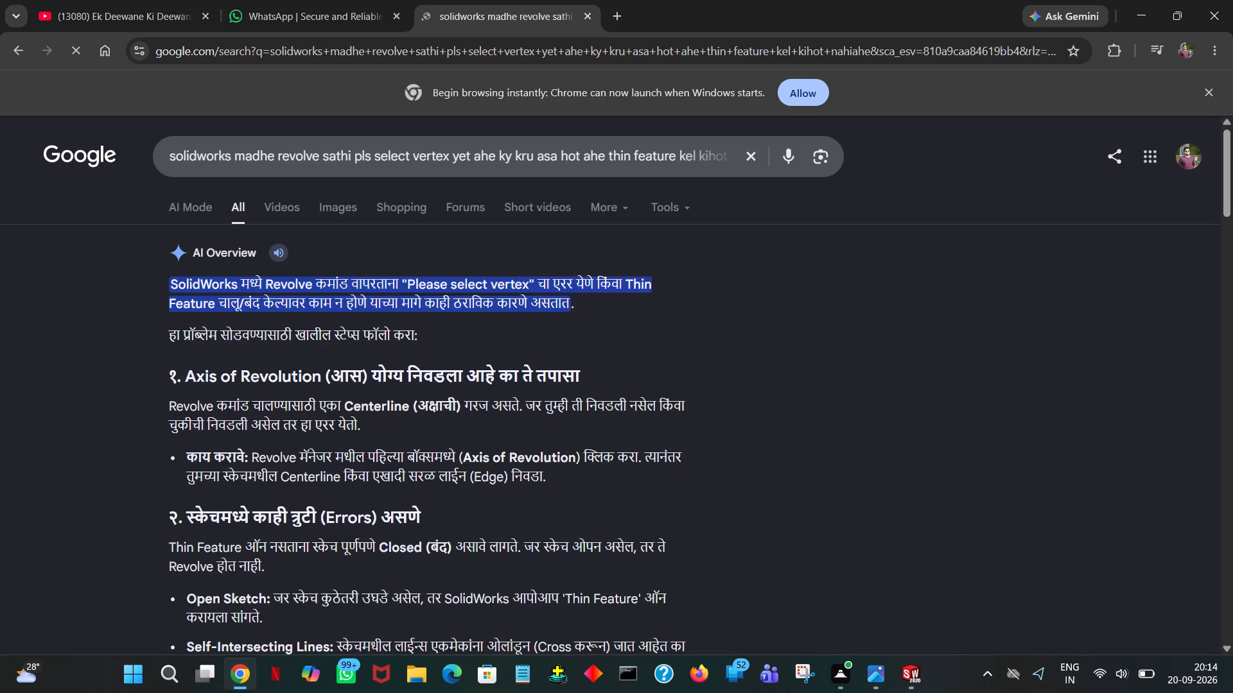
Read the AI Overview's advice on the revolve axis, sketch errors and using or avoiding Thin Feature.
drag(1225, 189, 1227, 194)
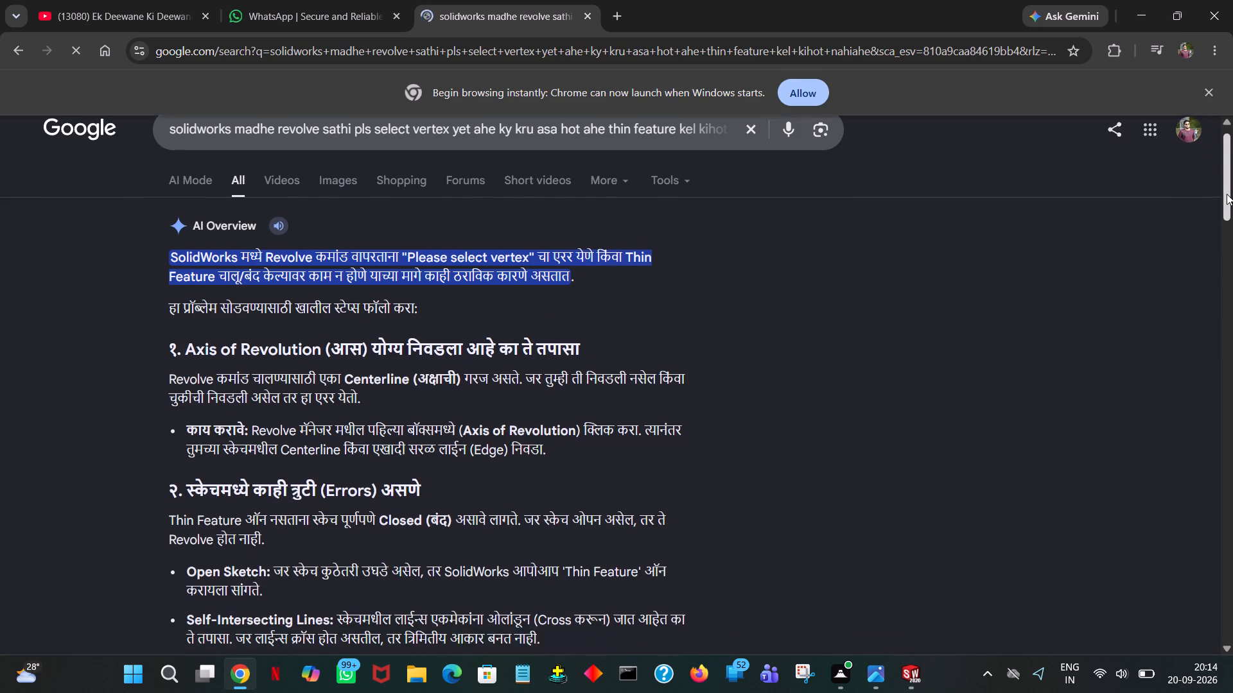
drag(1227, 194, 1229, 212)
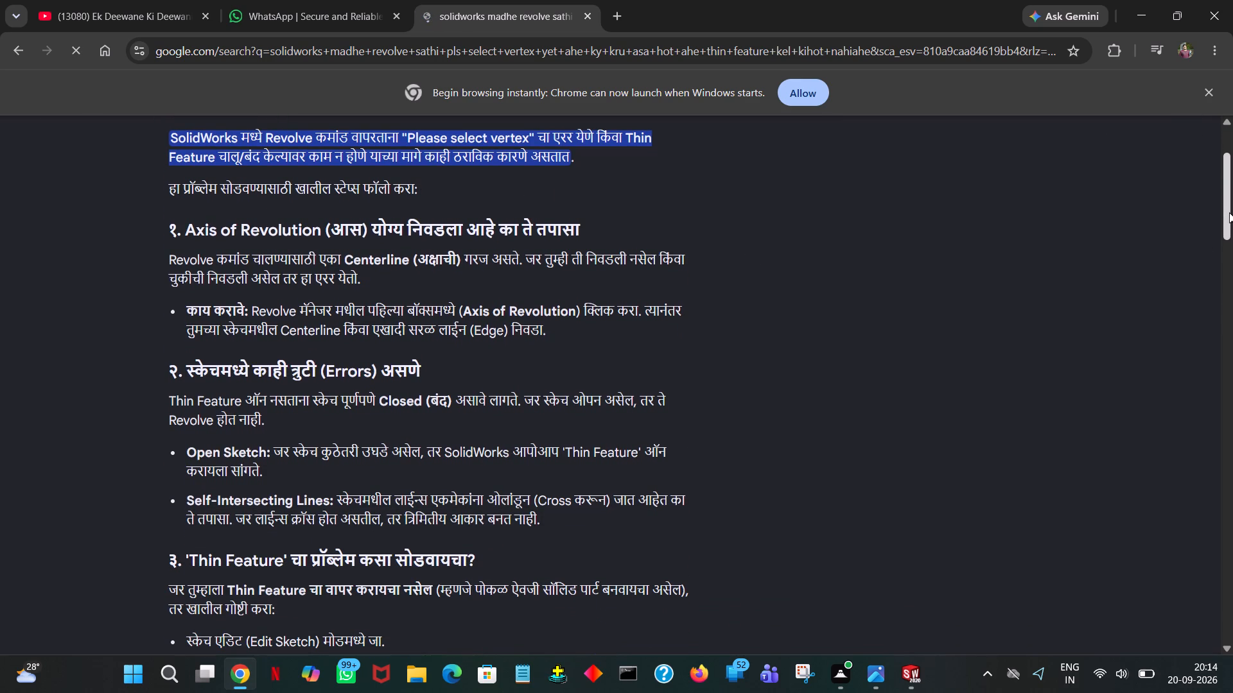
drag(1229, 212, 1229, 214)
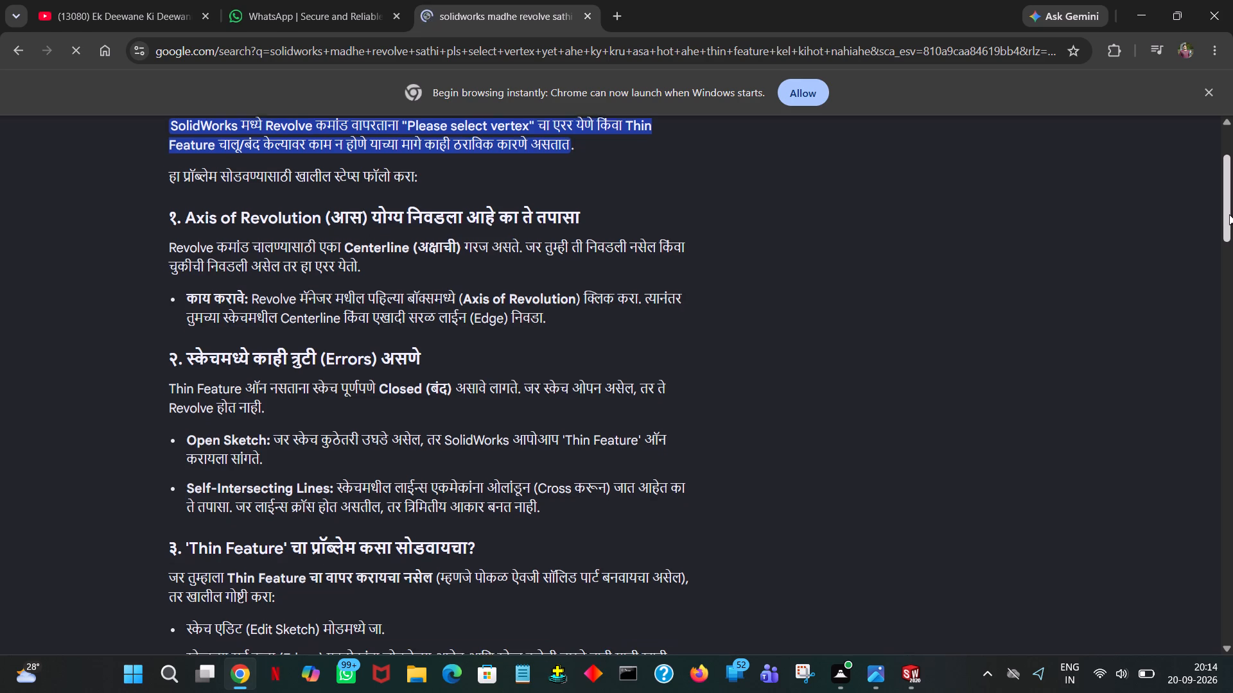
drag(1229, 214, 1229, 215)
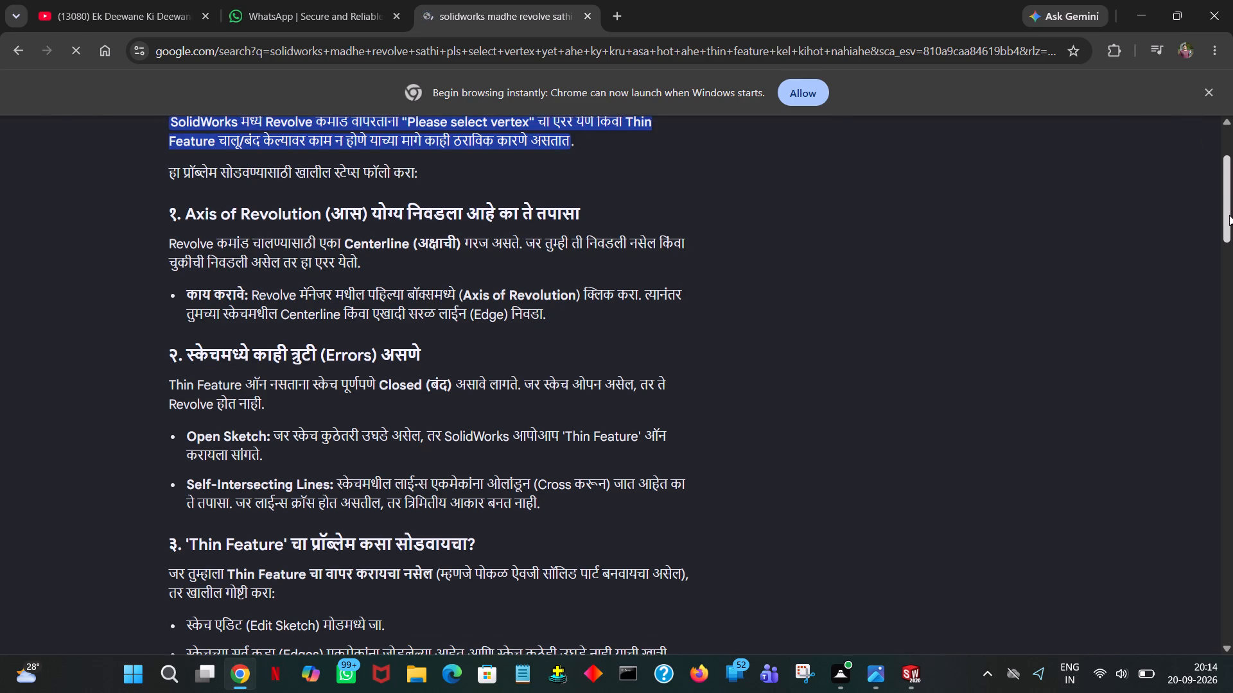
drag(1229, 215, 1229, 219)
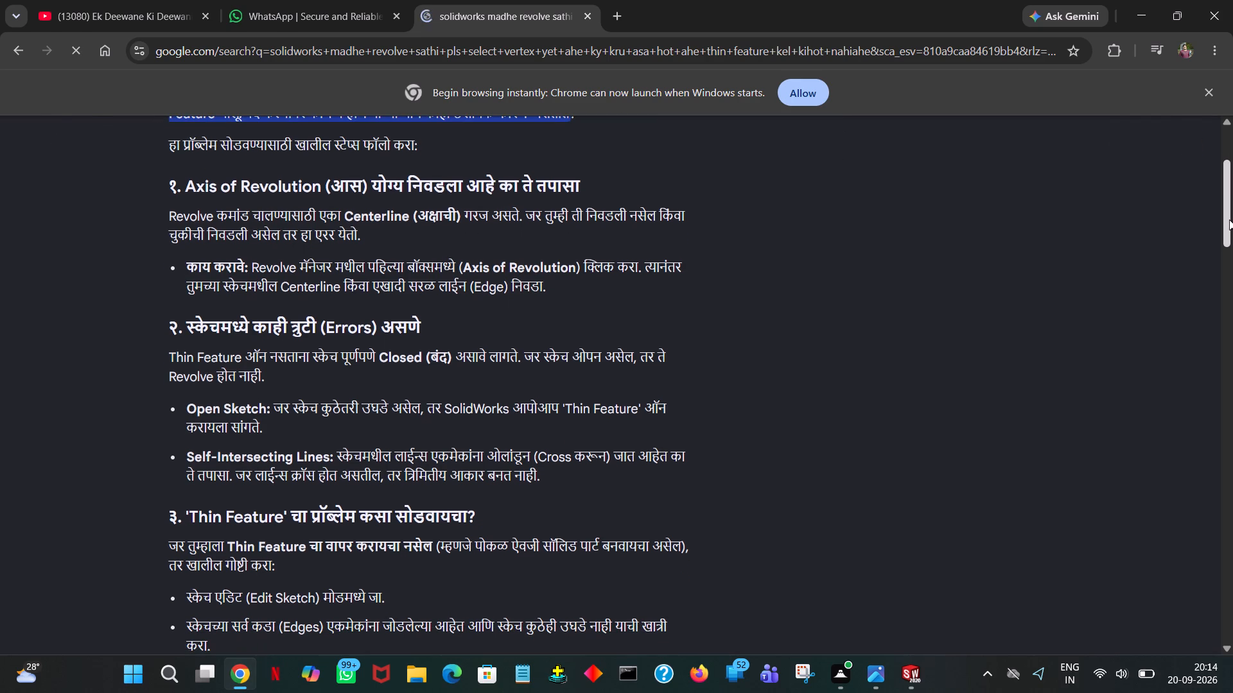
drag(1229, 219, 1229, 229)
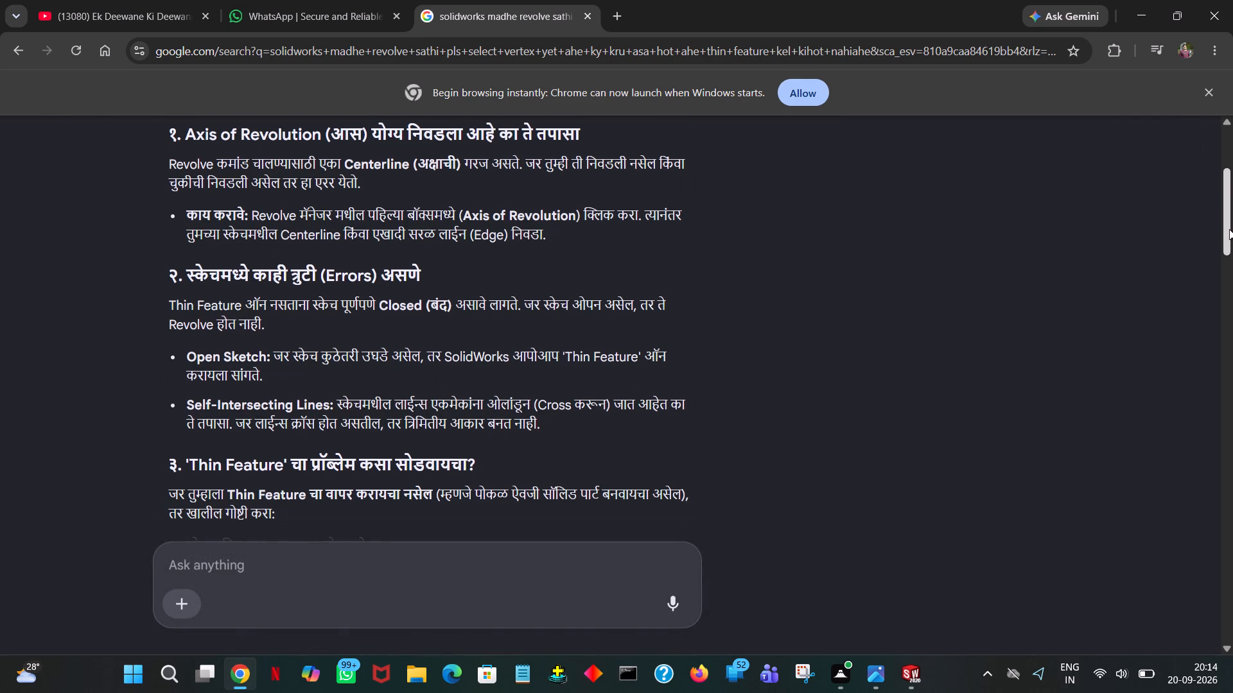
drag(1229, 229, 1229, 232)
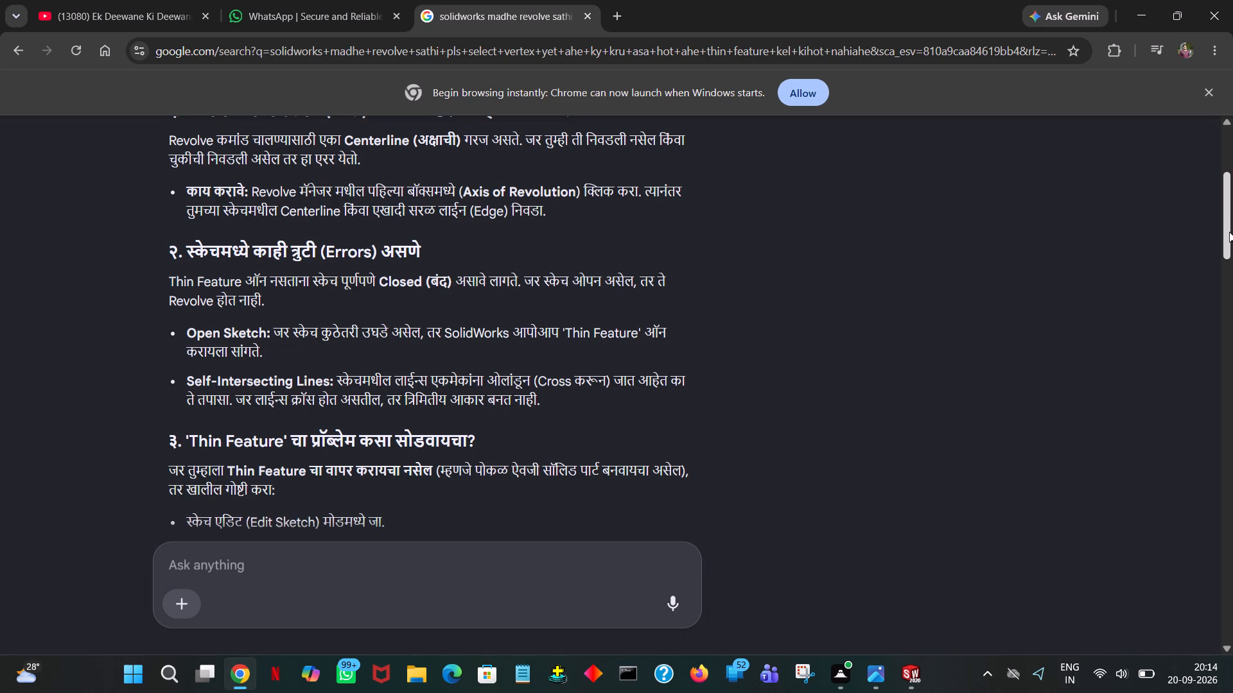
drag(1229, 232, 1229, 244)
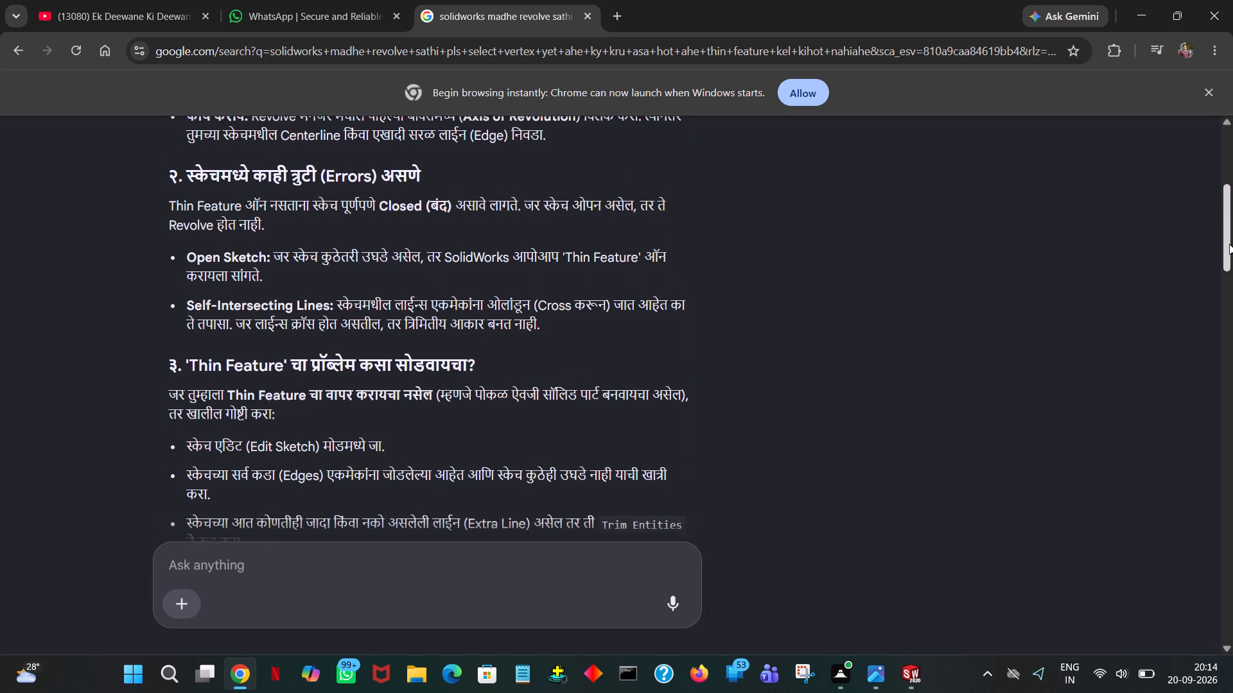
drag(1229, 244, 1229, 253)
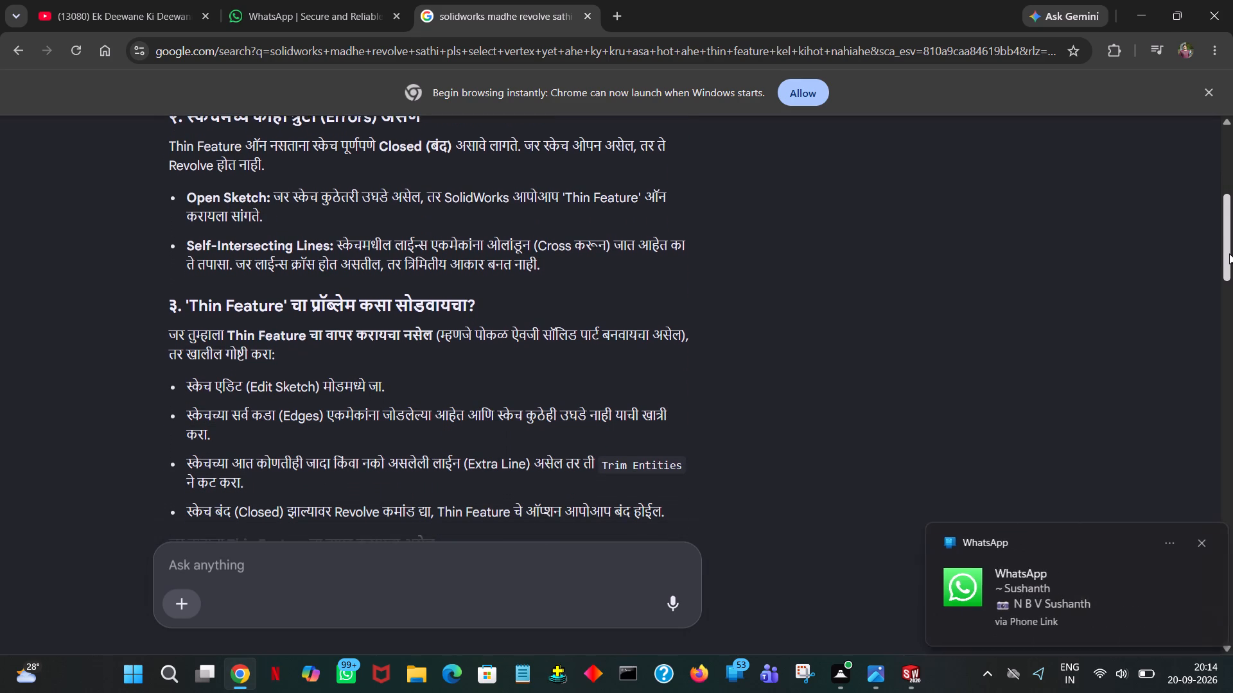
drag(1229, 253, 1224, 268)
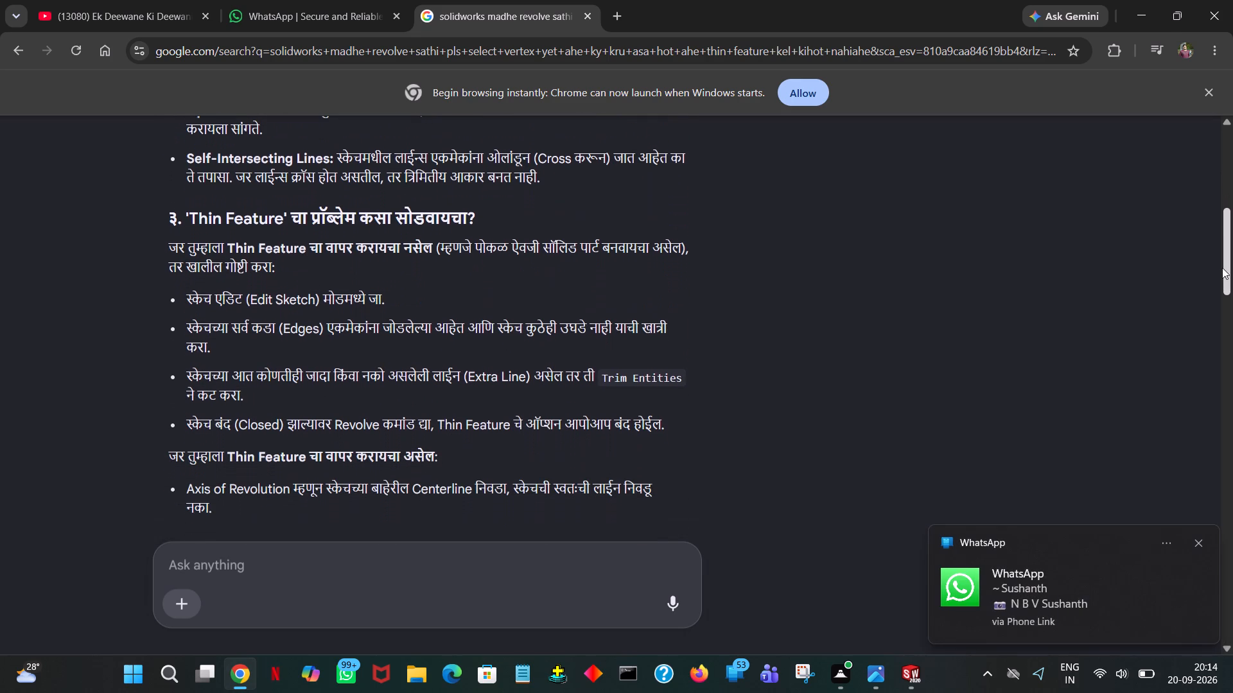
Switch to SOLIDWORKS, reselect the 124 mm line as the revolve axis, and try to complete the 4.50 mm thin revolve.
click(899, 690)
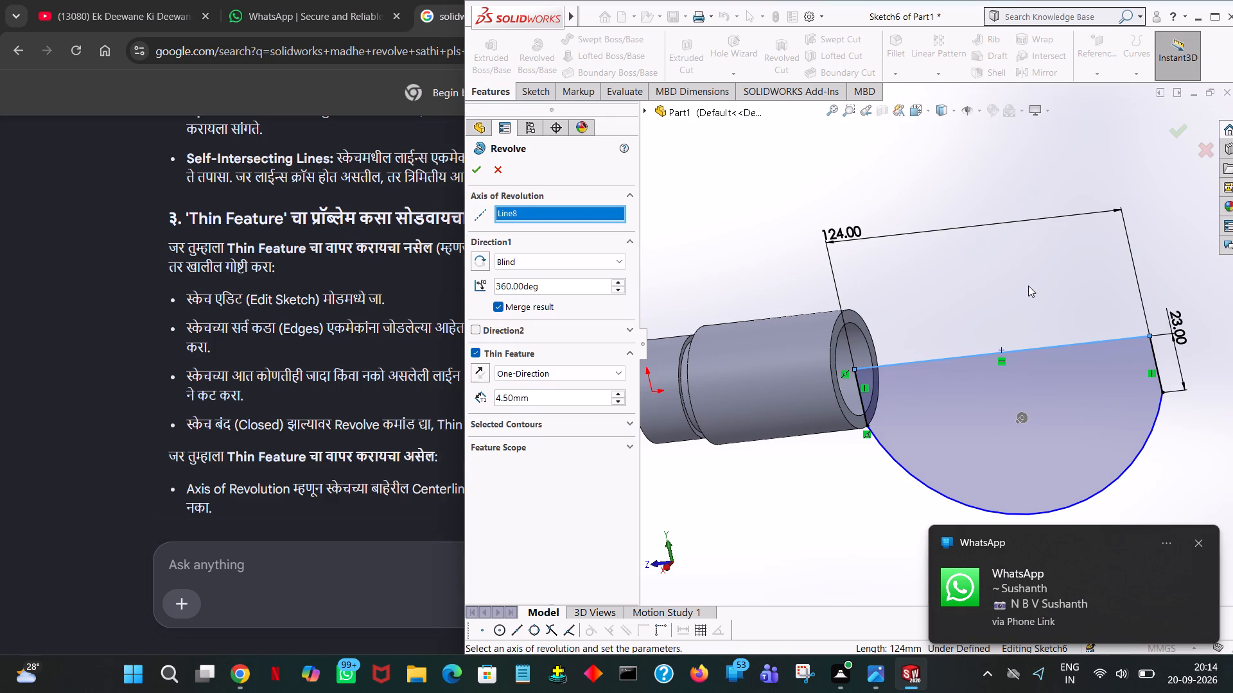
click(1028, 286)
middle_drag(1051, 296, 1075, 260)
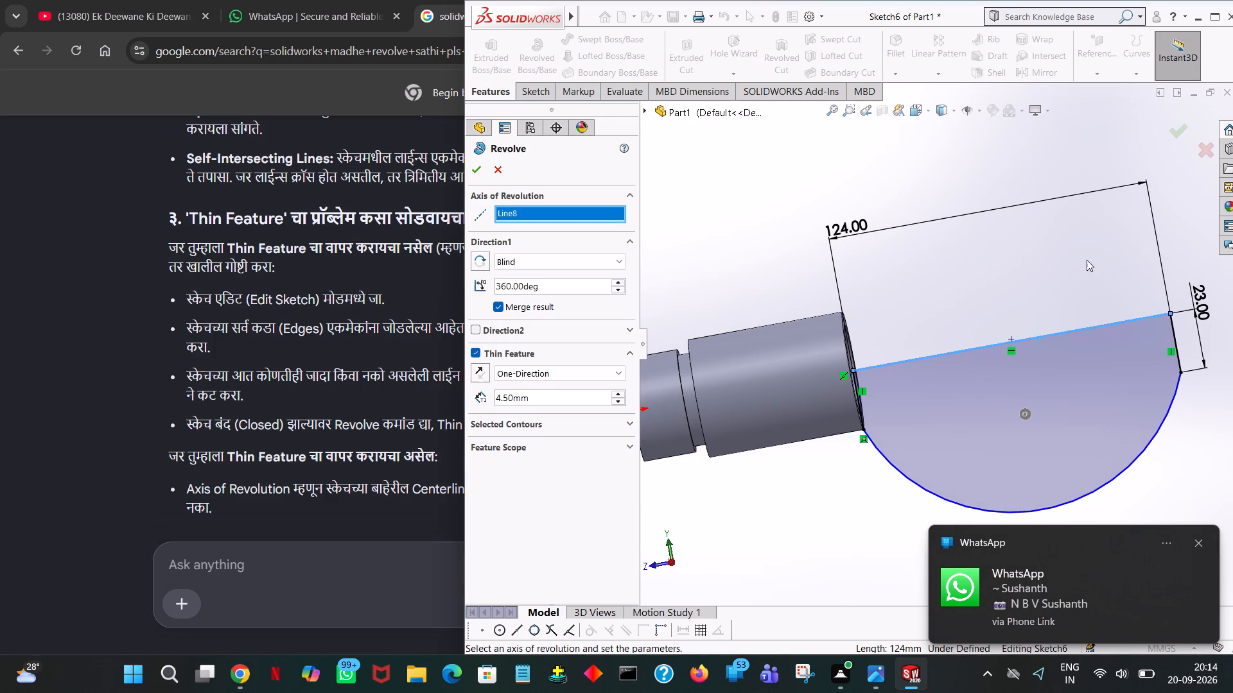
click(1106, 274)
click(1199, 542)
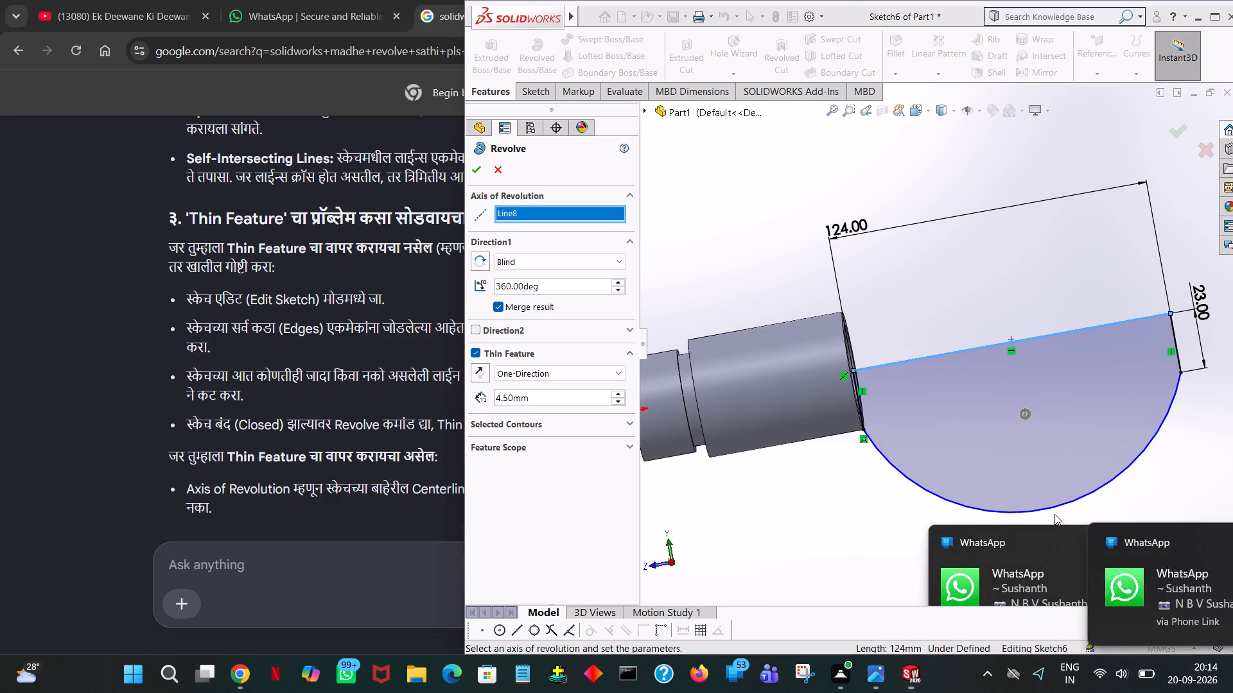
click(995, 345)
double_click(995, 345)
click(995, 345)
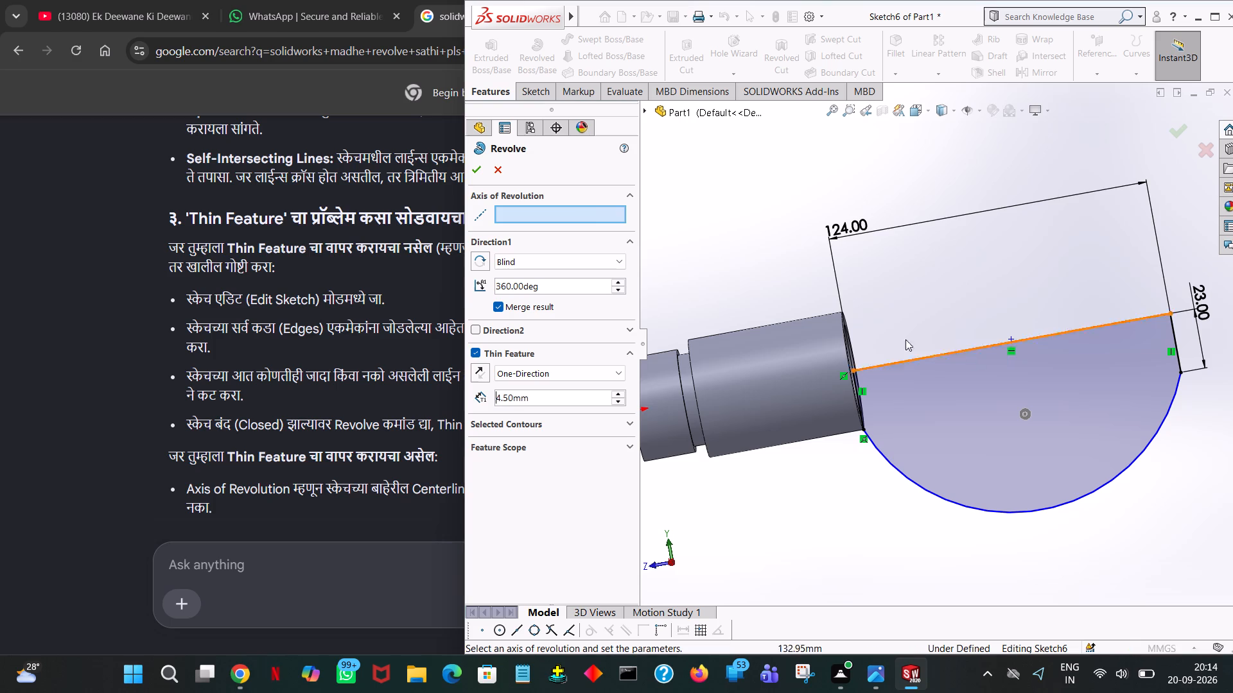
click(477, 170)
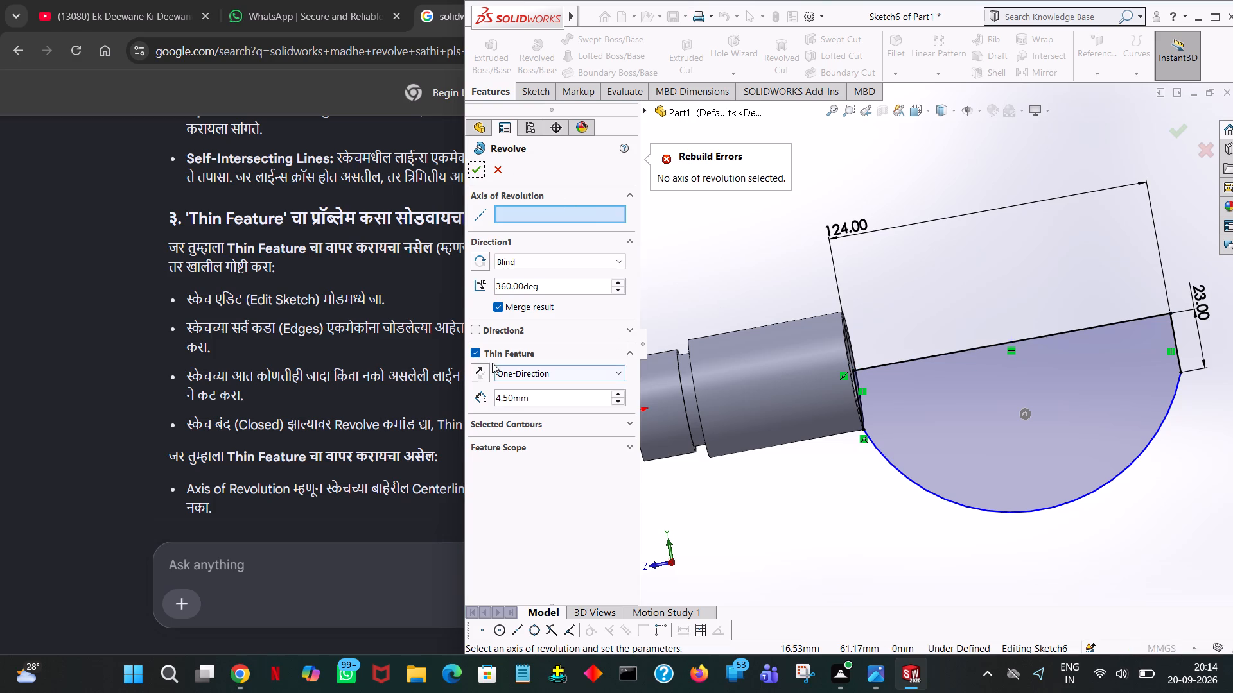
Turn off Thin Feature and revolve the central body profile 360° about the sketch's 124 mm line.
click(476, 352)
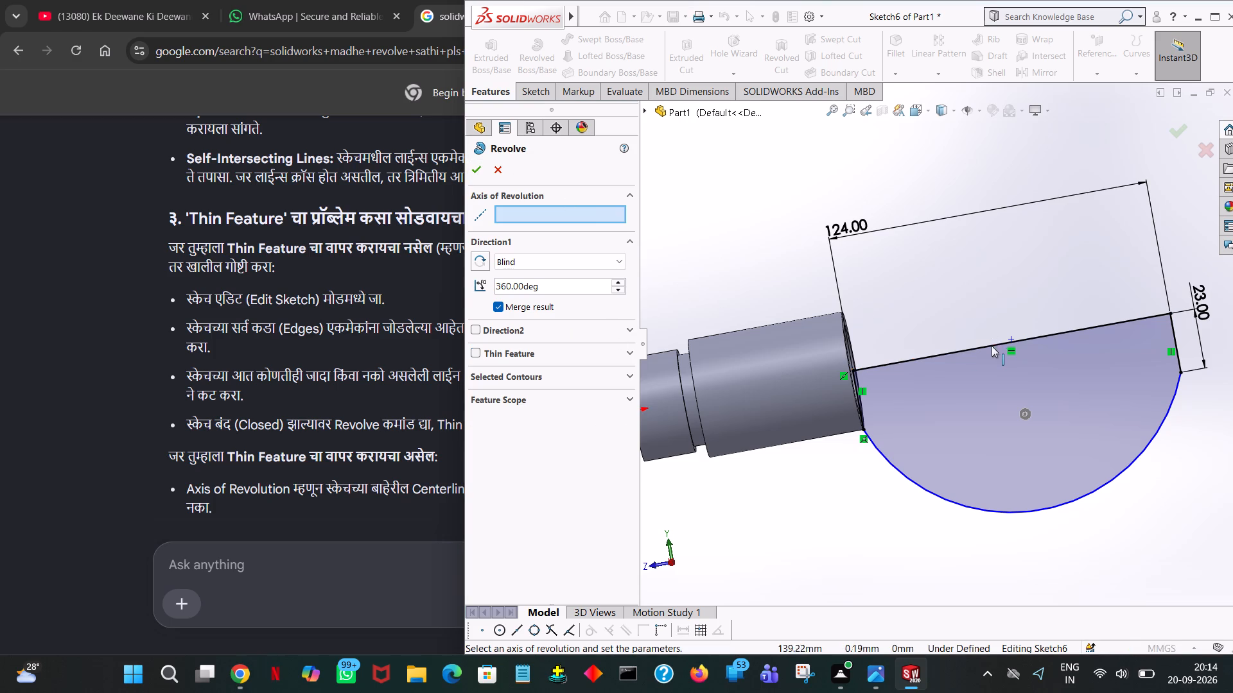
click(992, 346)
click(472, 173)
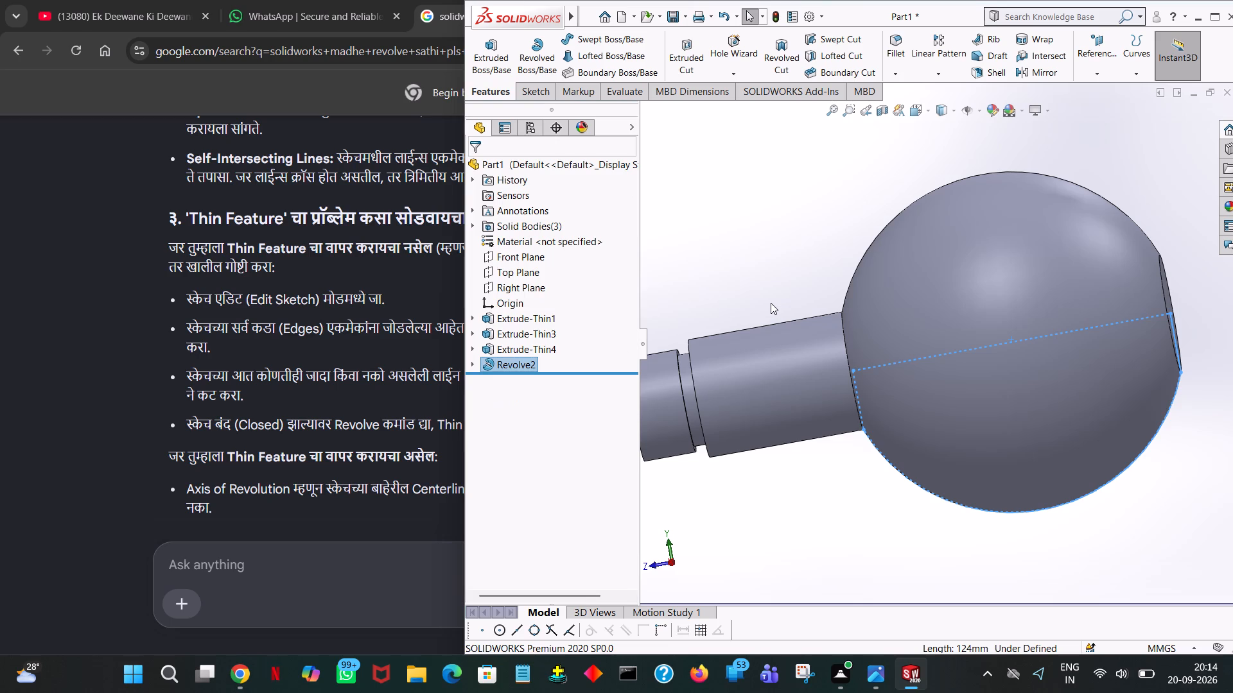
click(834, 195)
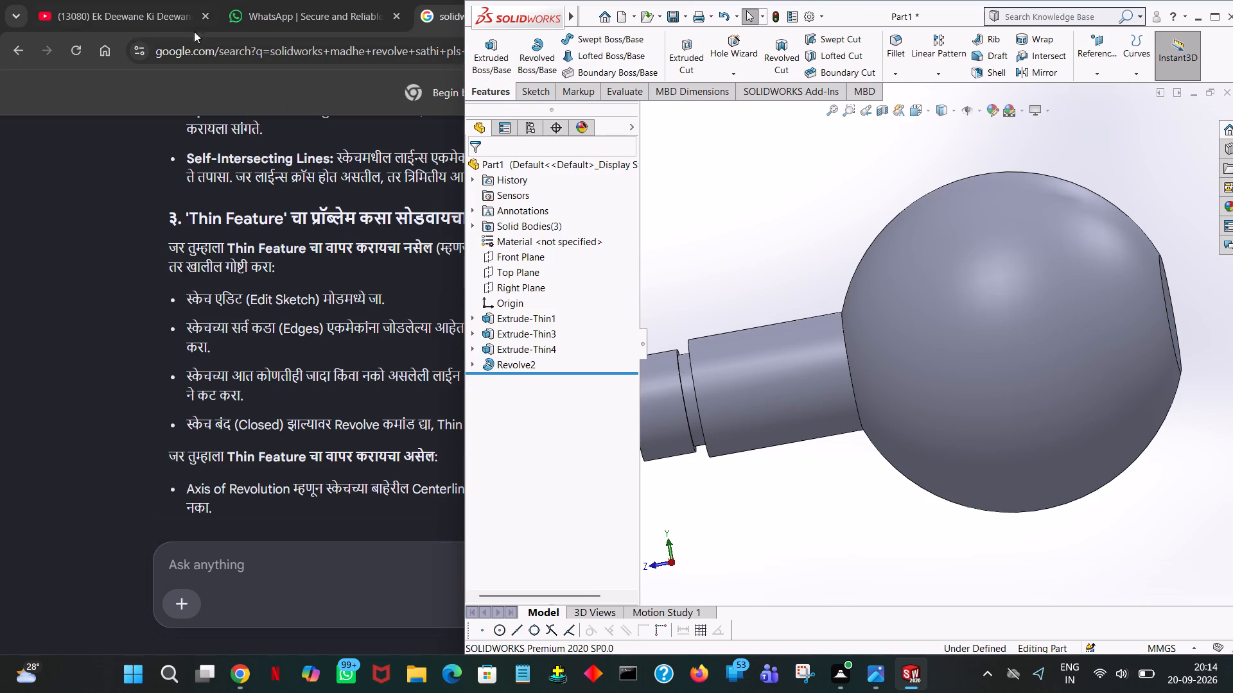
Switch to Chrome's YouTube page, open the recommended GUZARISH song video, and minimize the browser.
click(170, 6)
click(331, 358)
click(1101, 339)
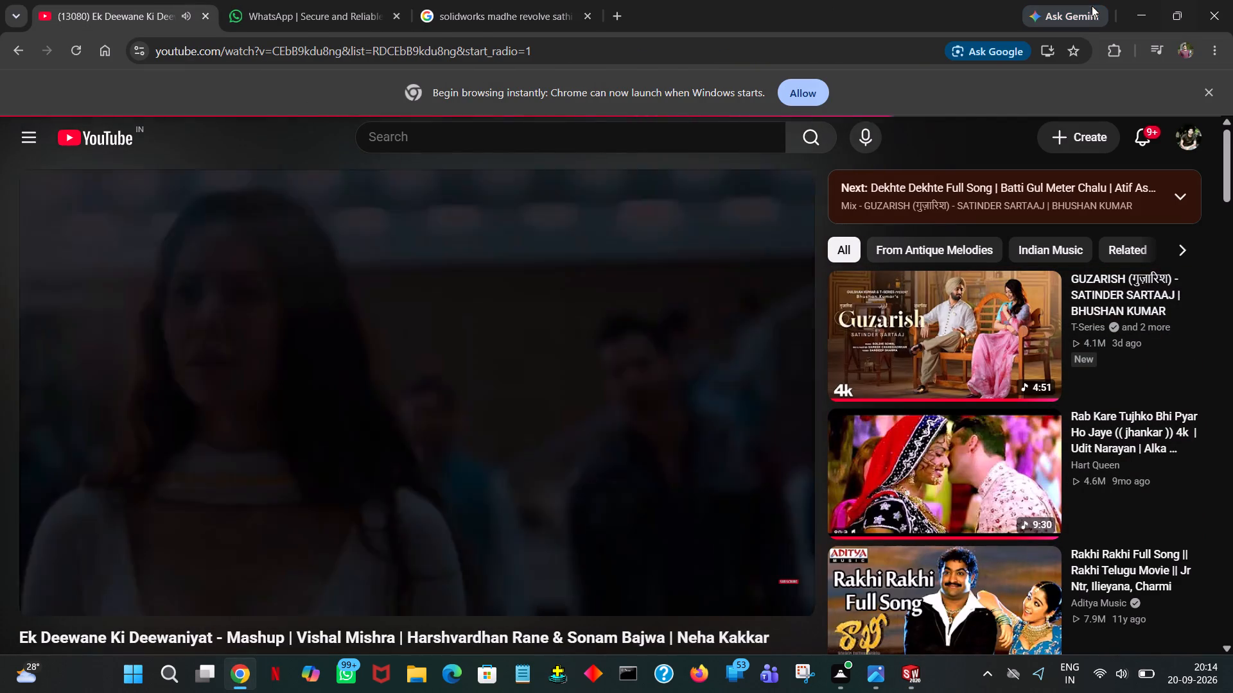
click(1143, 12)
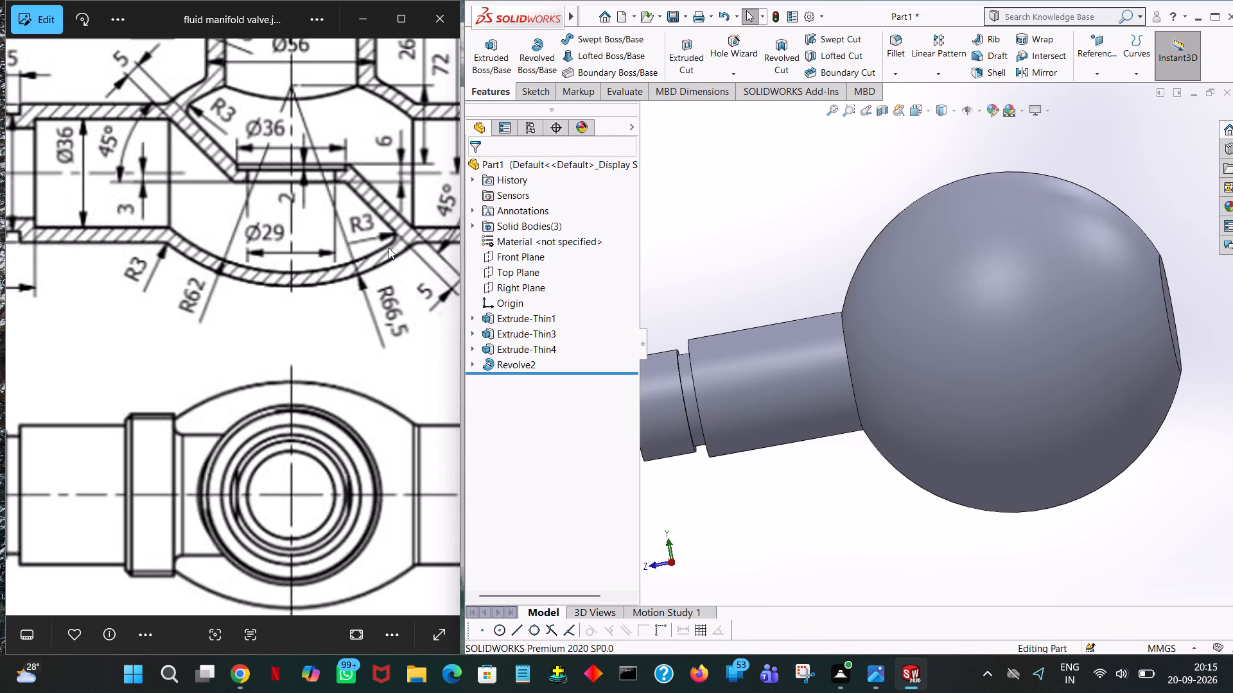
Examine section A-A of the fluid manifold valve drawing in Photos, covering the central body, vertical port and flanged side port dimensions.
drag(280, 282, 277, 282)
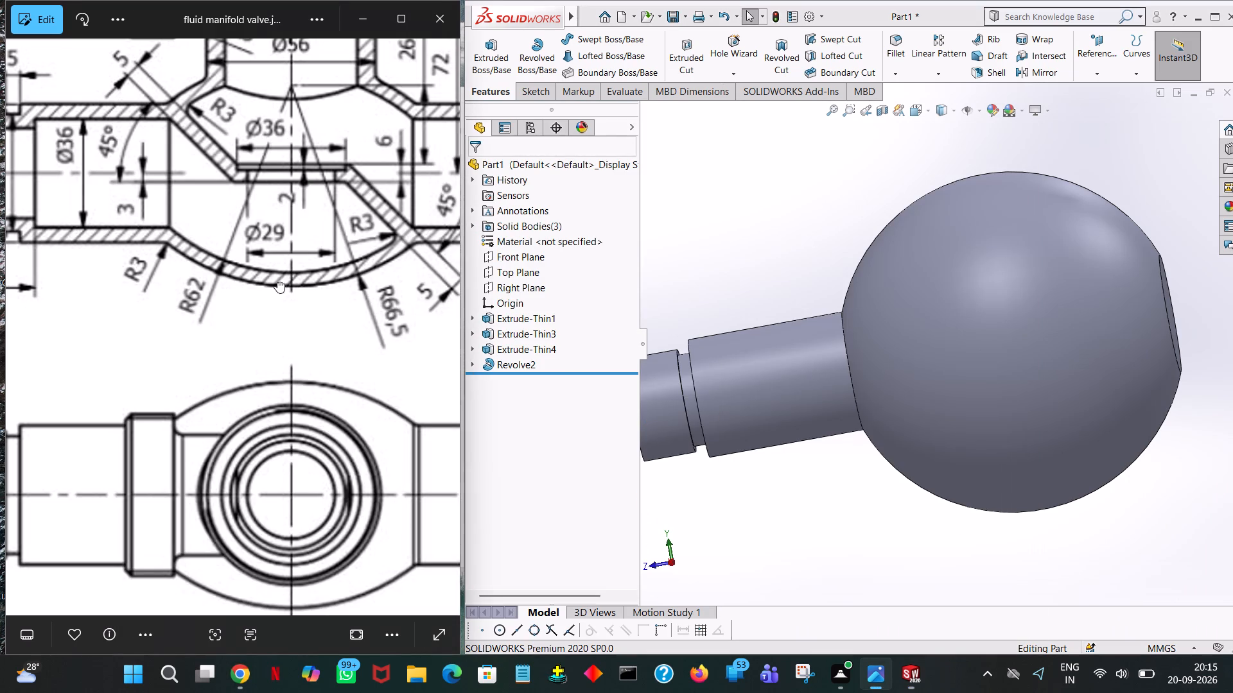
drag(277, 282, 0, 304)
drag(96, 241, 211, 284)
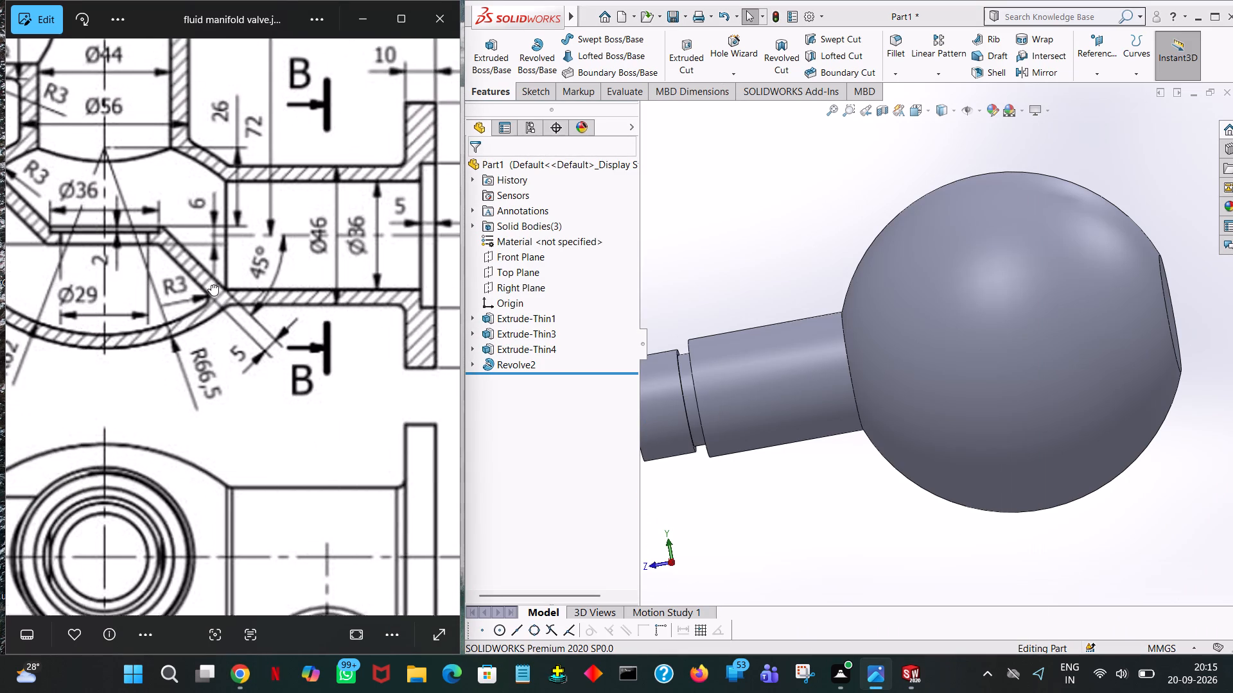
drag(211, 284, 54, 327)
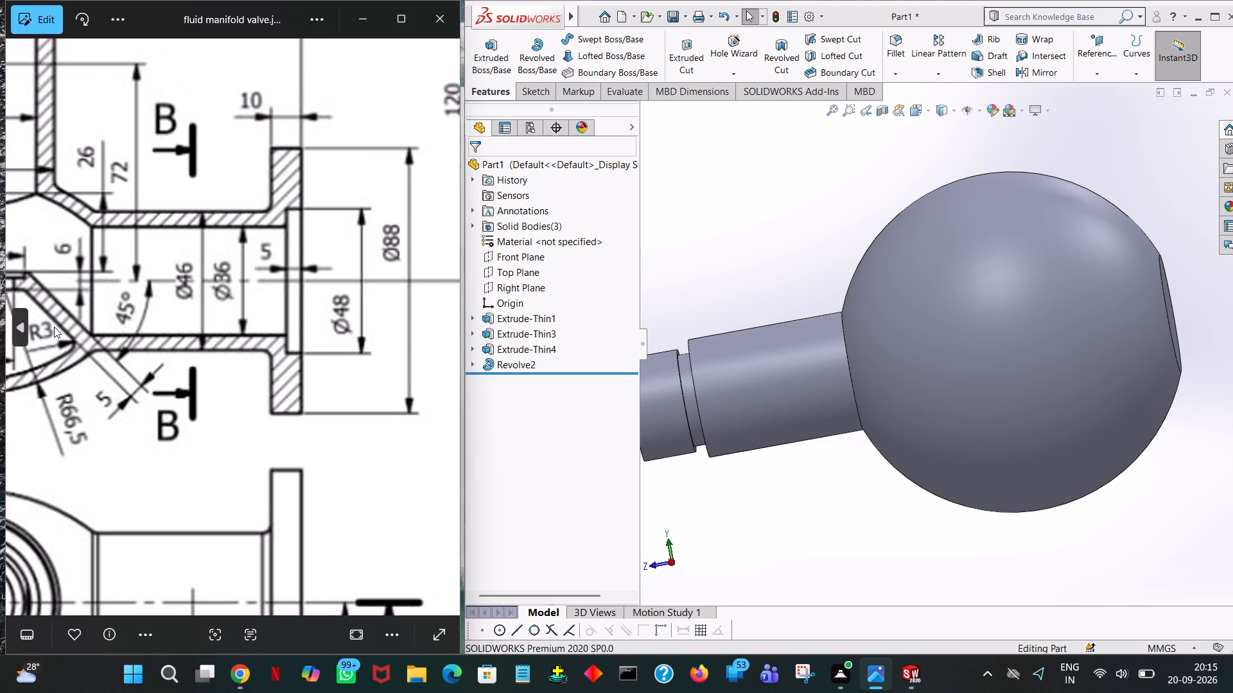
drag(54, 327, 110, 370)
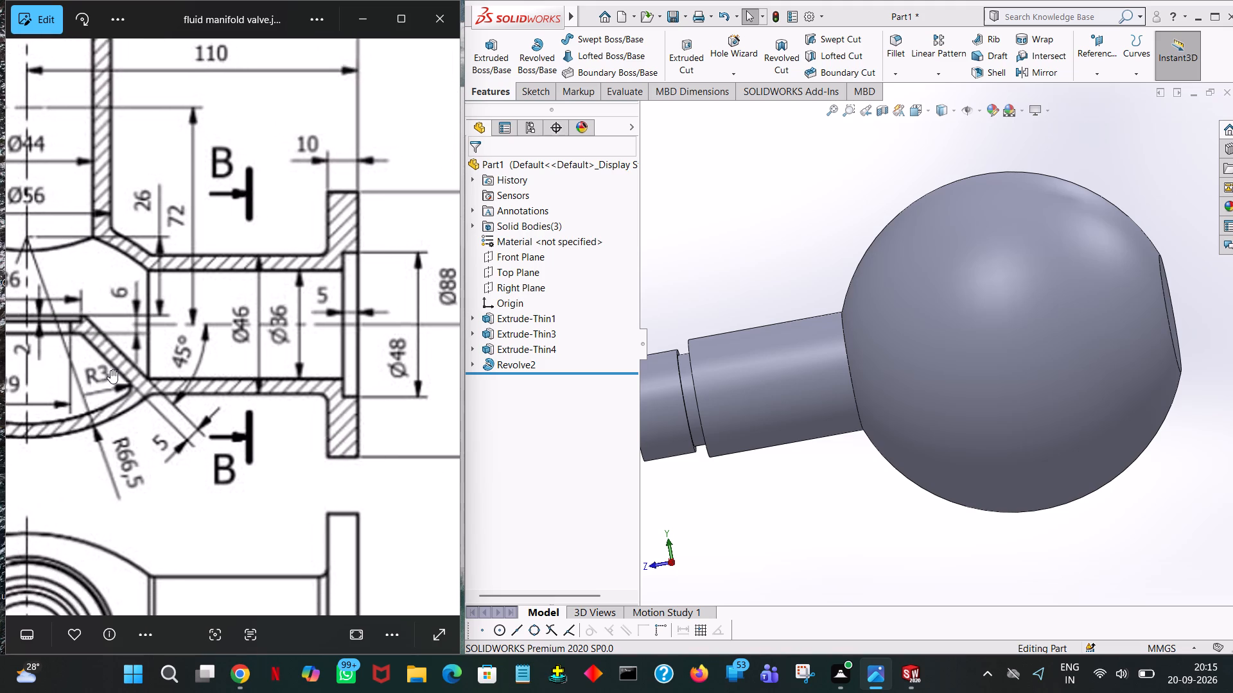
drag(110, 370, 176, 511)
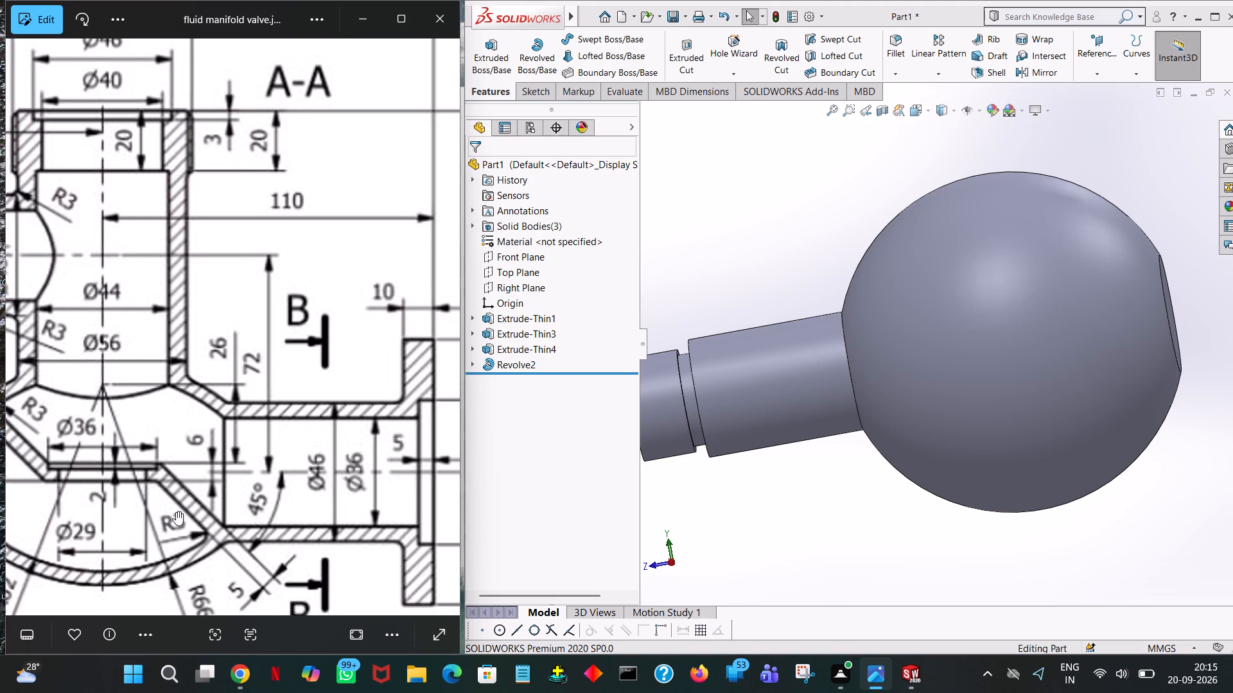
drag(176, 511, 157, 432)
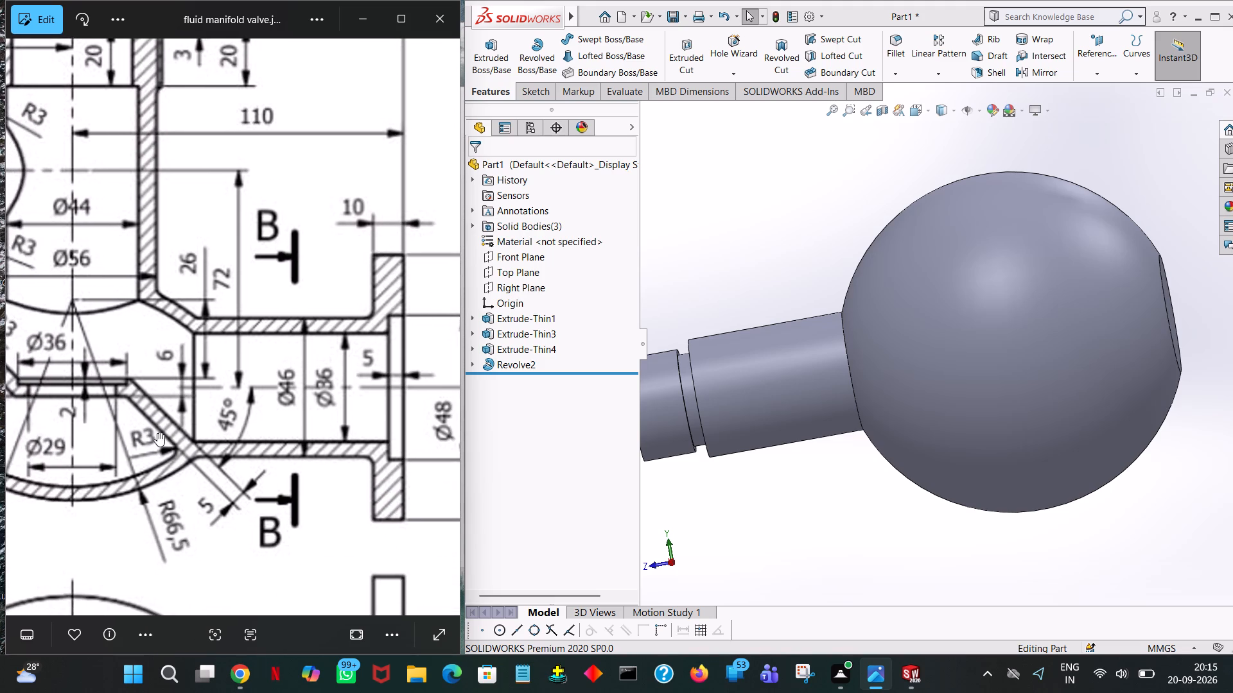
drag(157, 432, 218, 453)
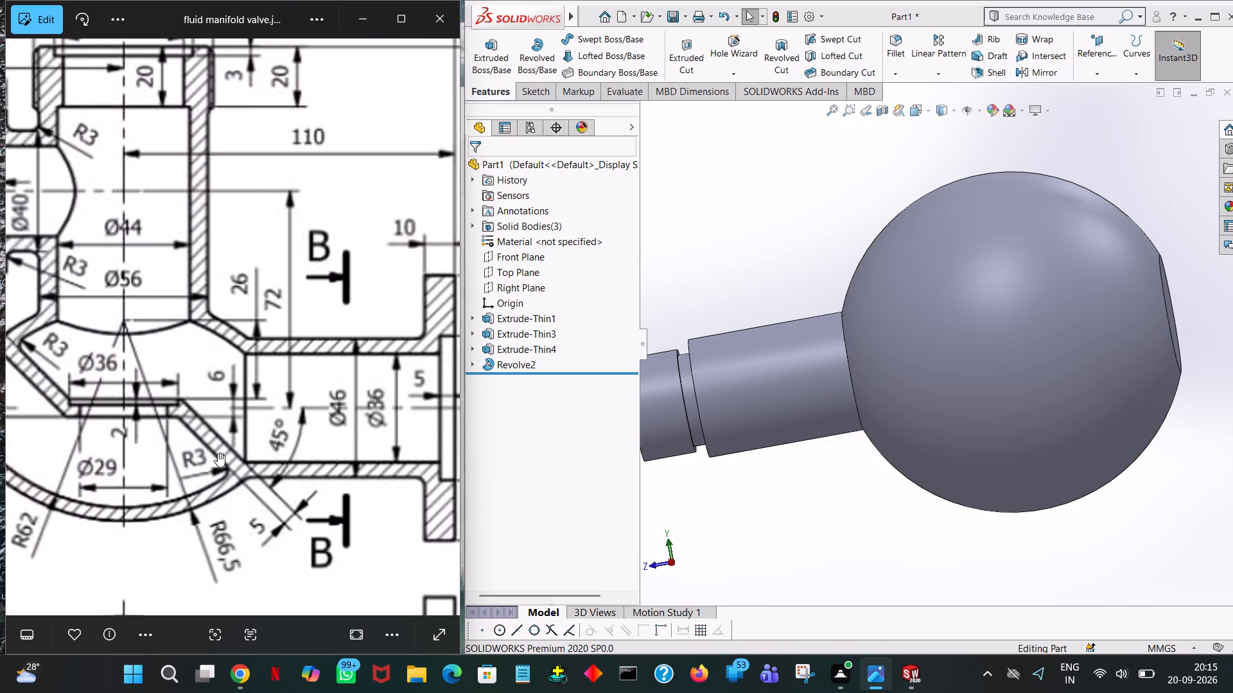
drag(218, 453, 214, 450)
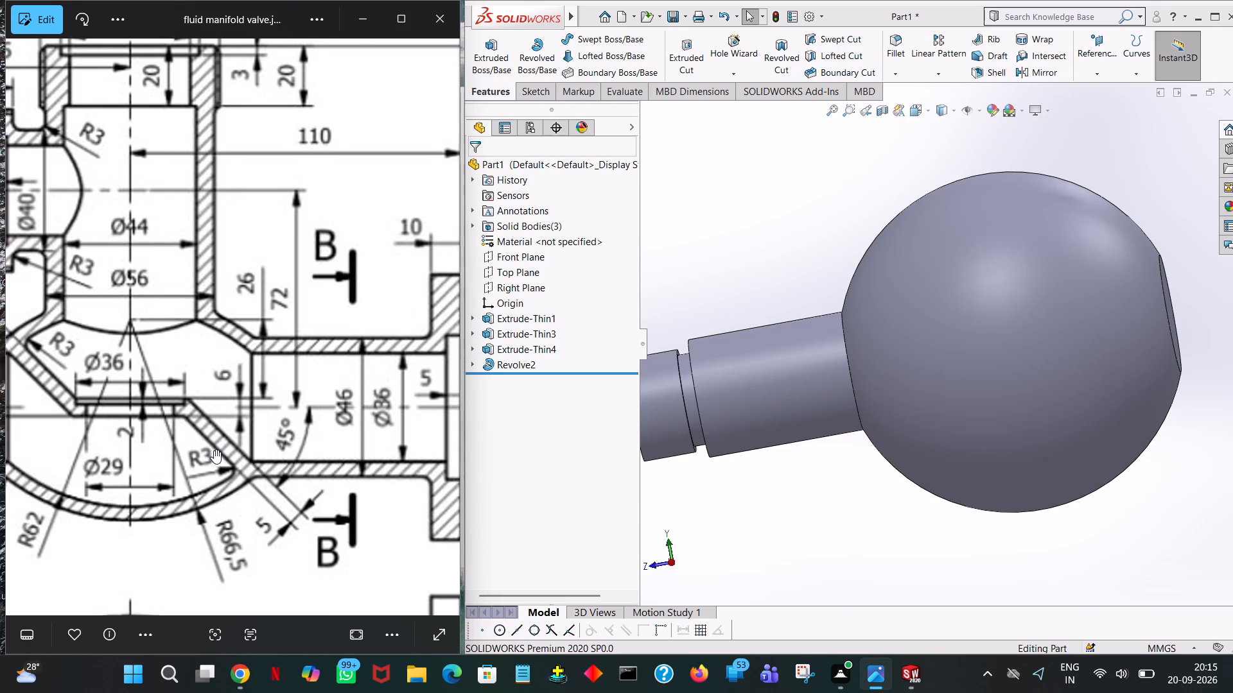
drag(214, 450, 210, 418)
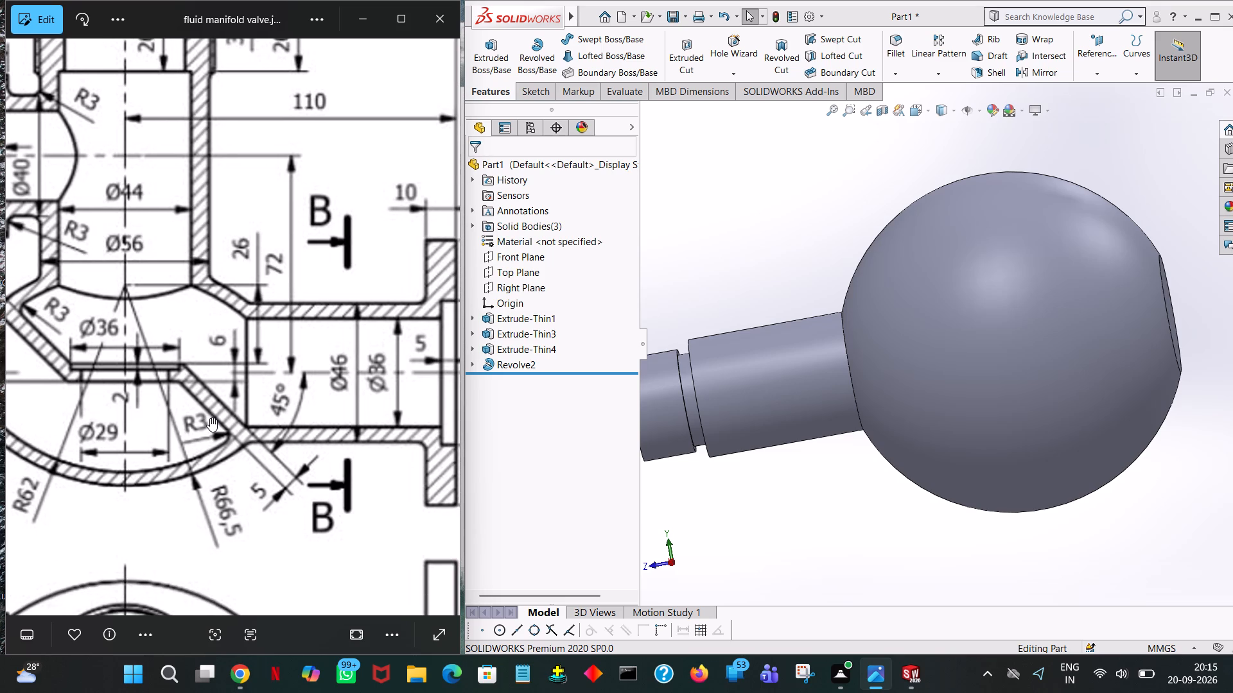
drag(210, 418, 215, 425)
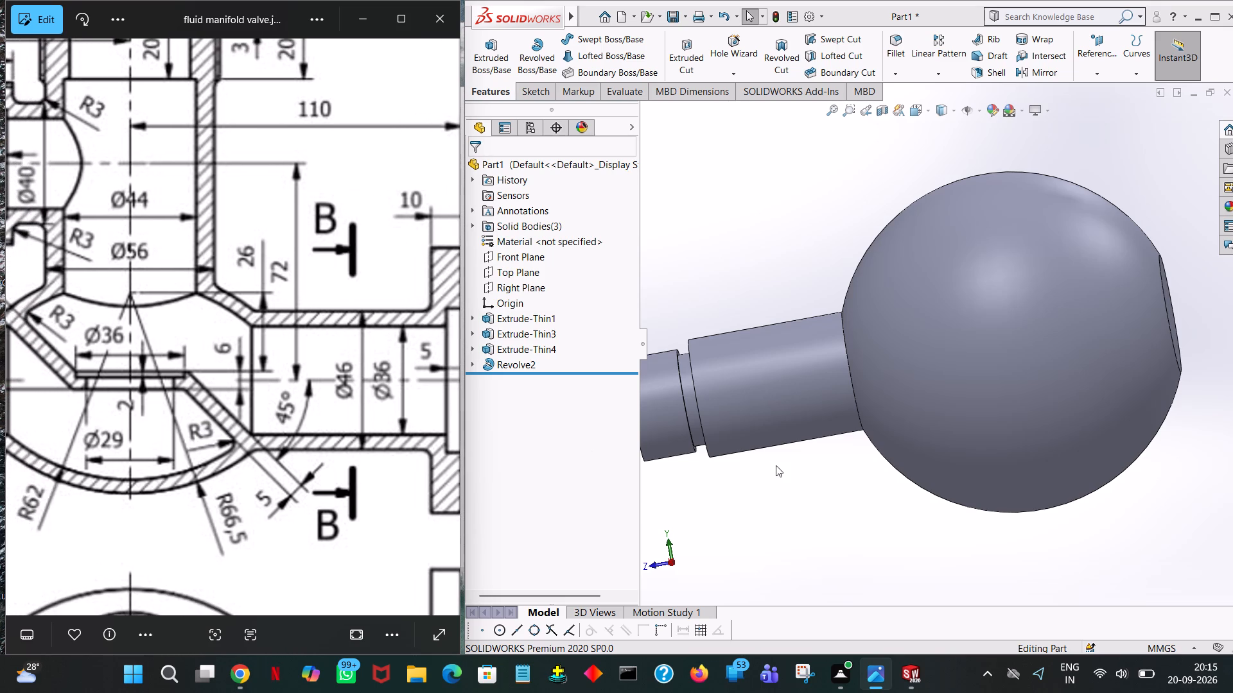
Start an extrude sketch on the central body's flat circular face and draw an origin-centred circle of 23 mm radius matching its edge.
middle_drag(778, 492, 685, 509)
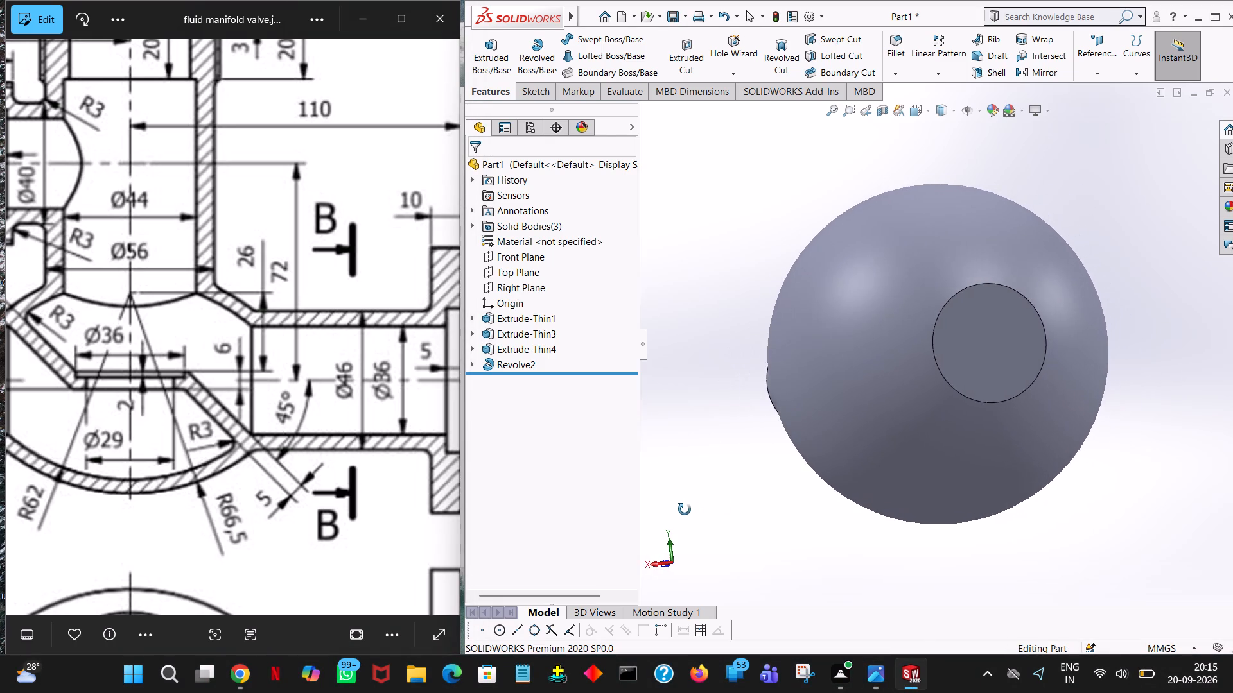
middle_drag(685, 509, 746, 542)
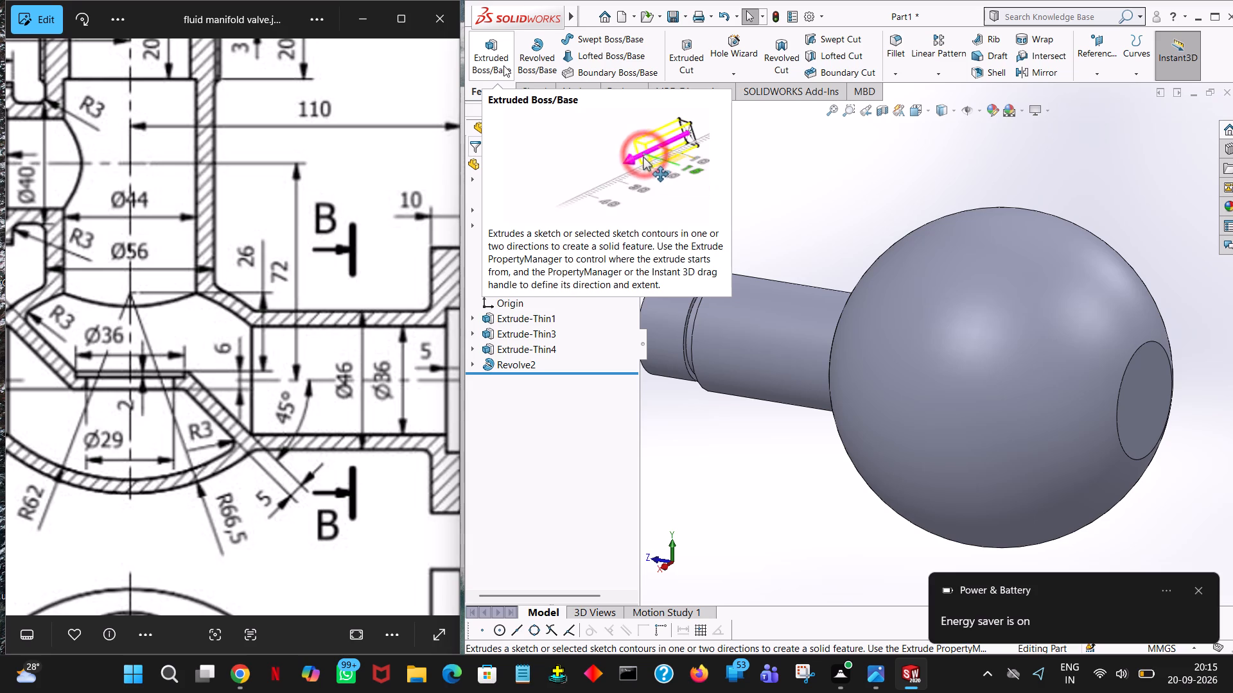
click(503, 65)
click(1158, 397)
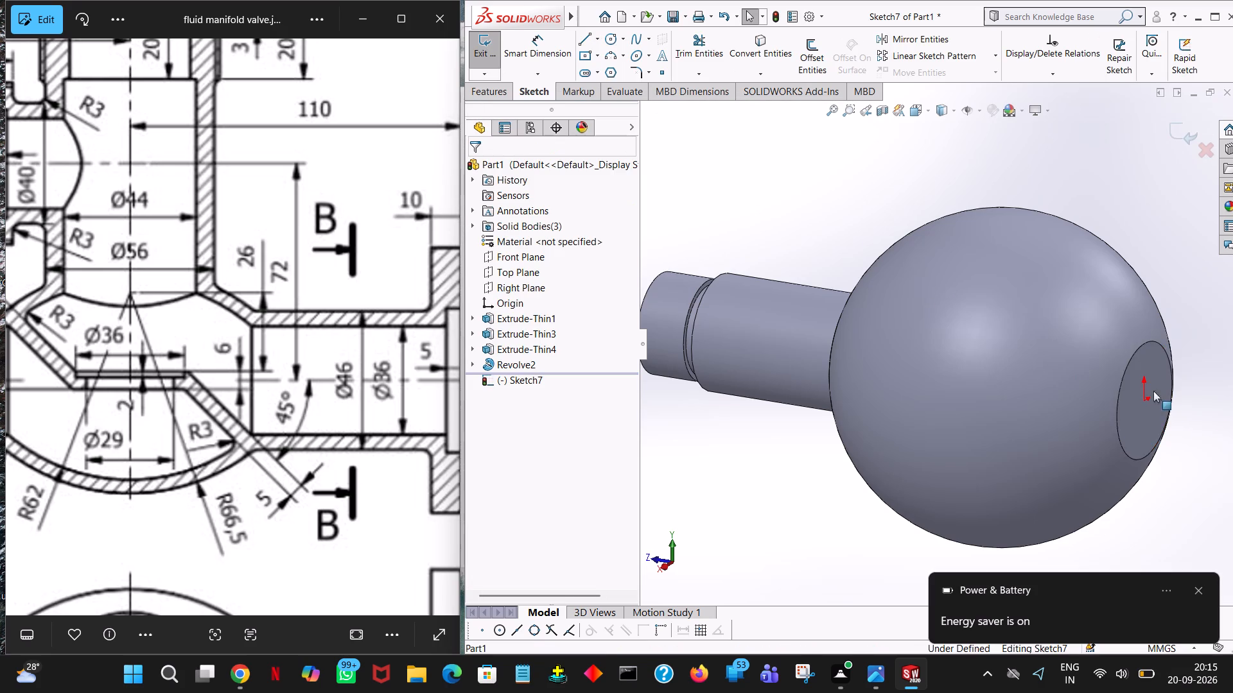
middle_drag(961, 183, 921, 162)
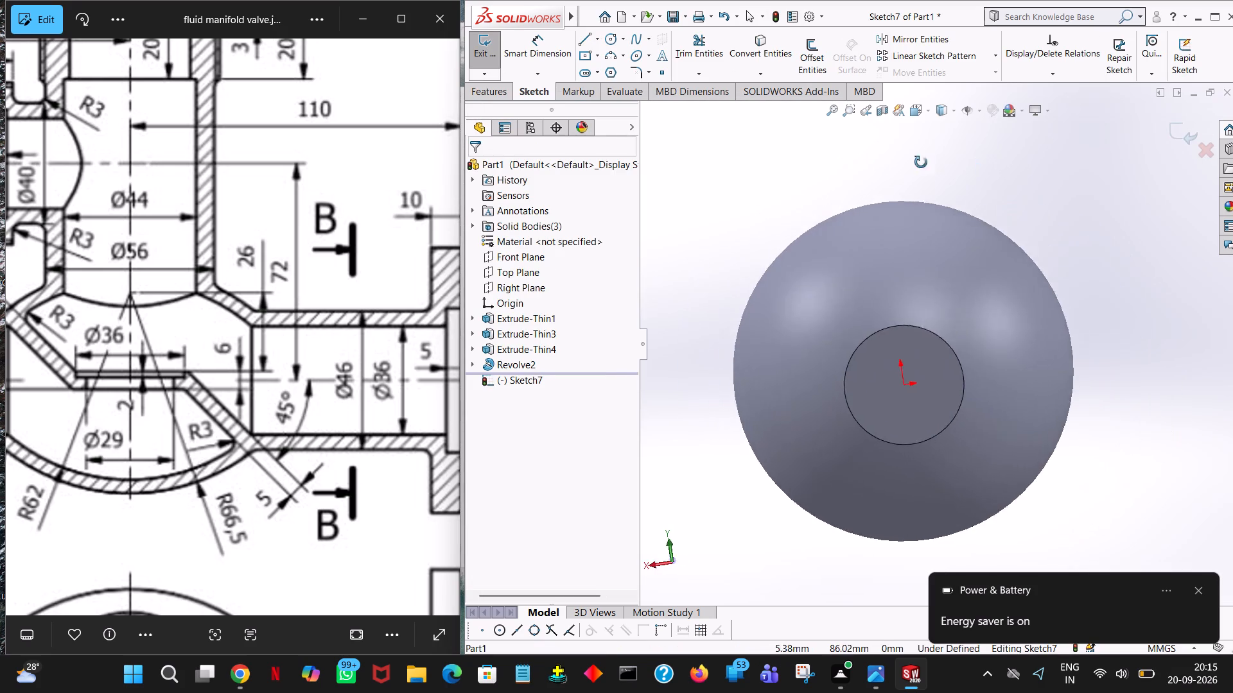
middle_drag(921, 162, 911, 162)
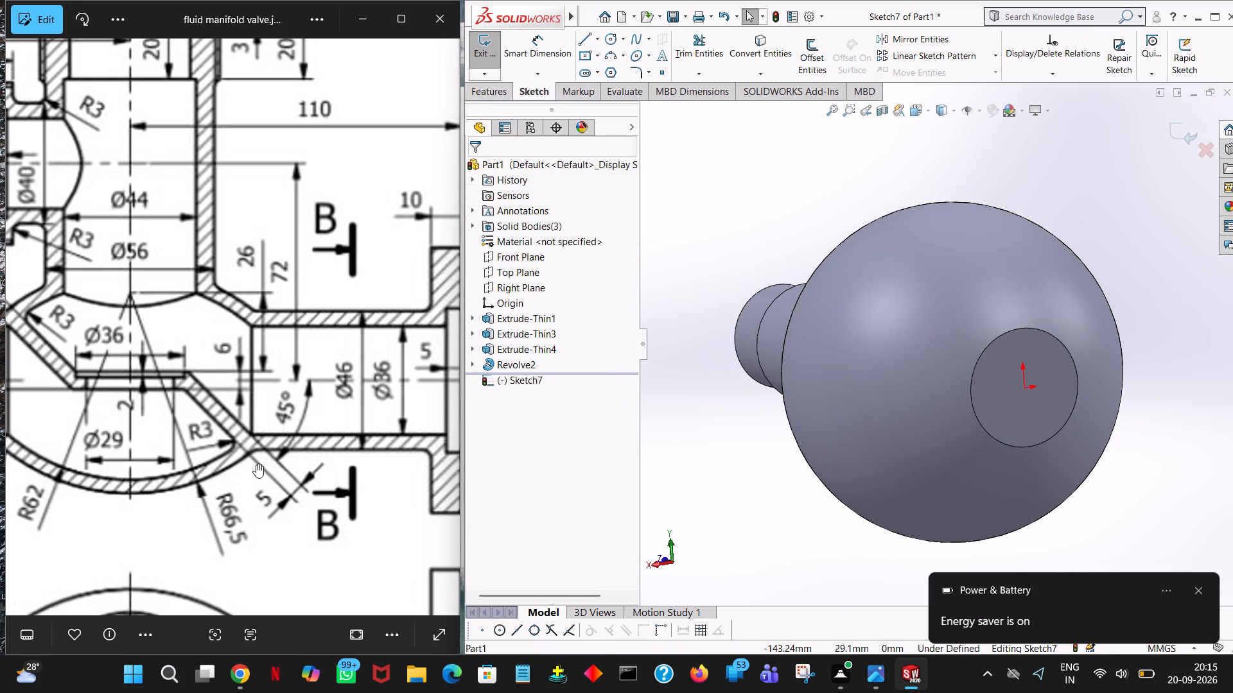
middle_drag(310, 352, 519, 332)
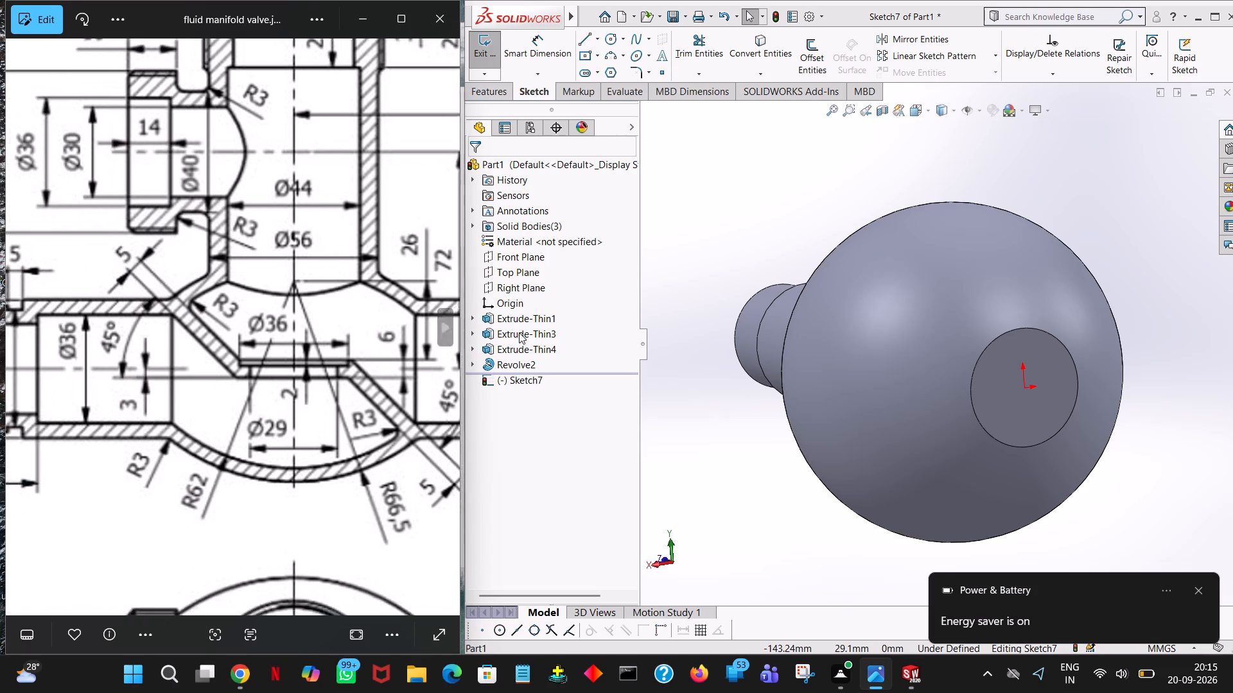
middle_drag(519, 332, 440, 351)
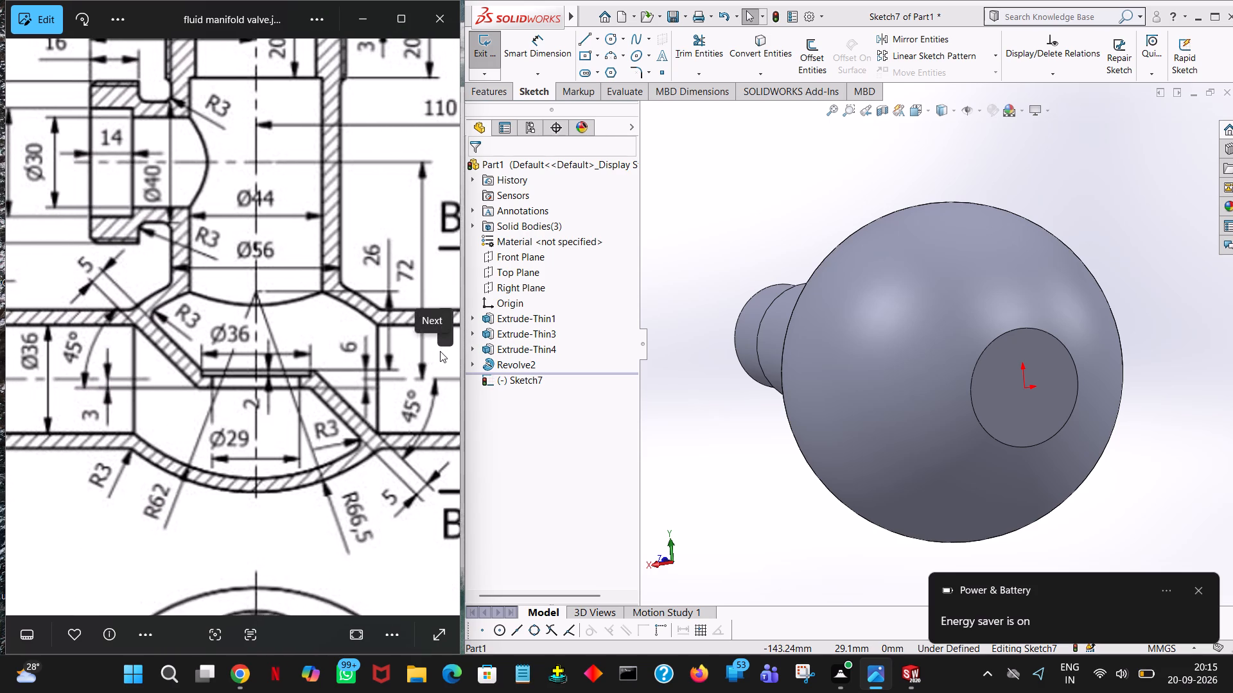
middle_drag(440, 351, 468, 353)
middle_drag(775, 465, 877, 468)
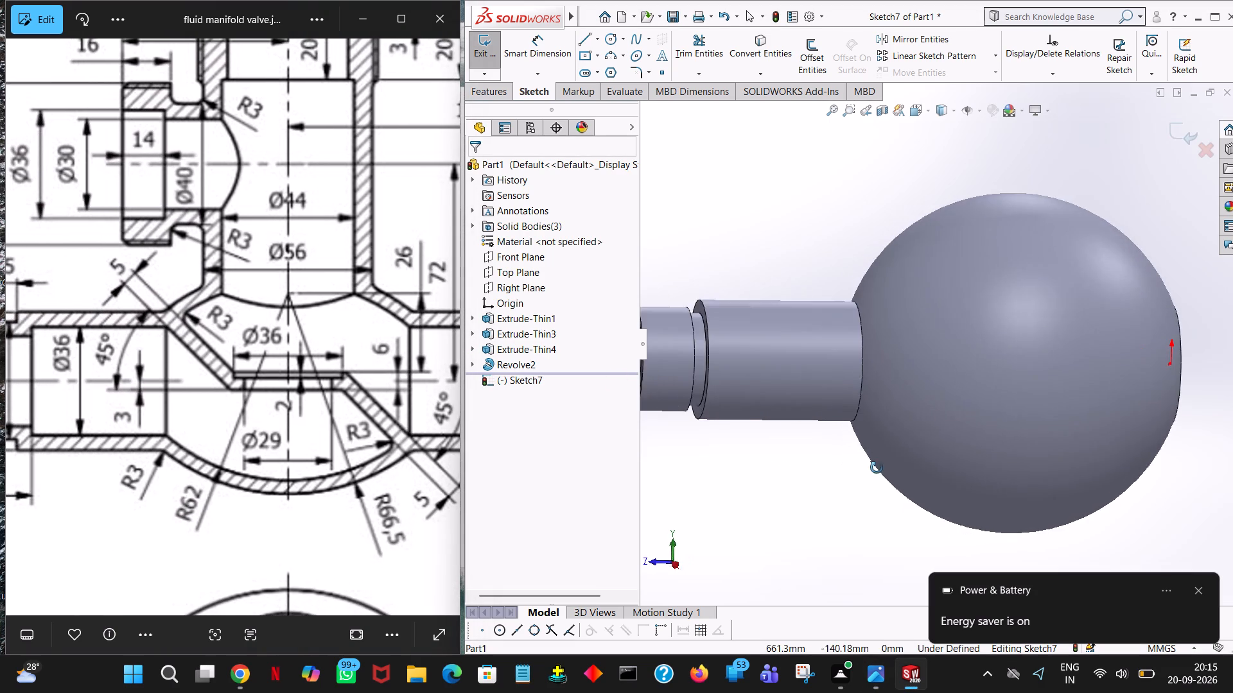
middle_drag(877, 468, 858, 463)
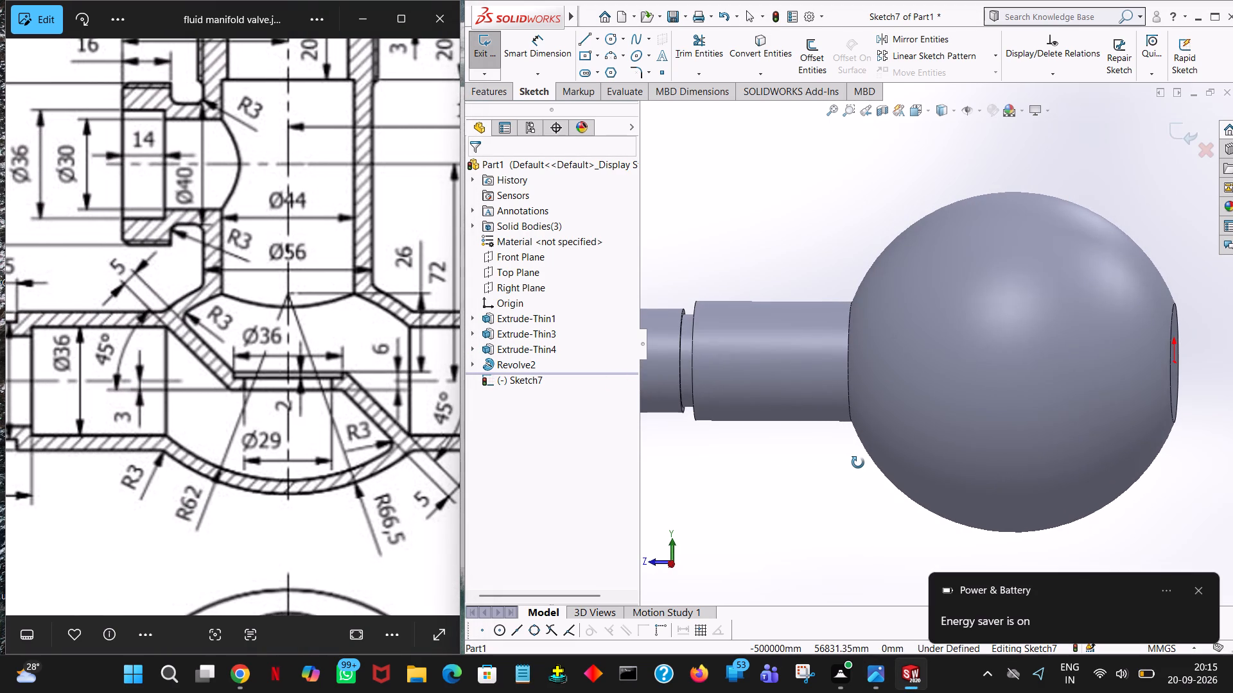
middle_drag(858, 463, 798, 466)
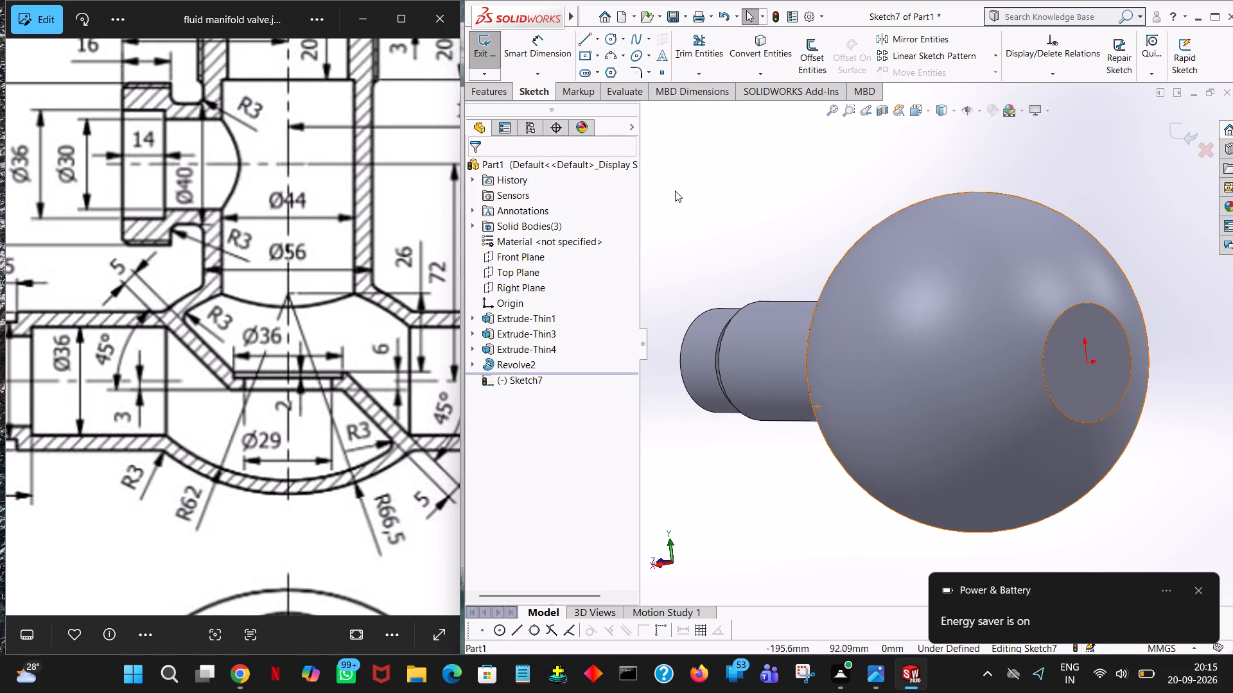
click(611, 38)
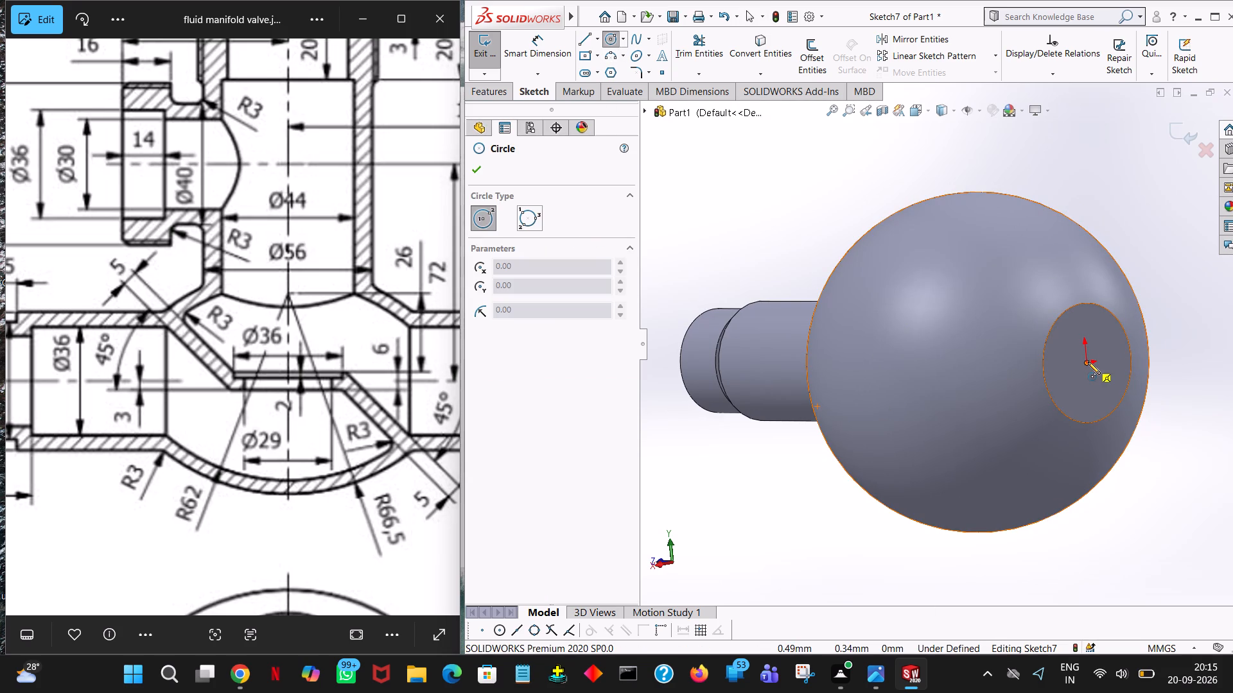
click(1088, 362)
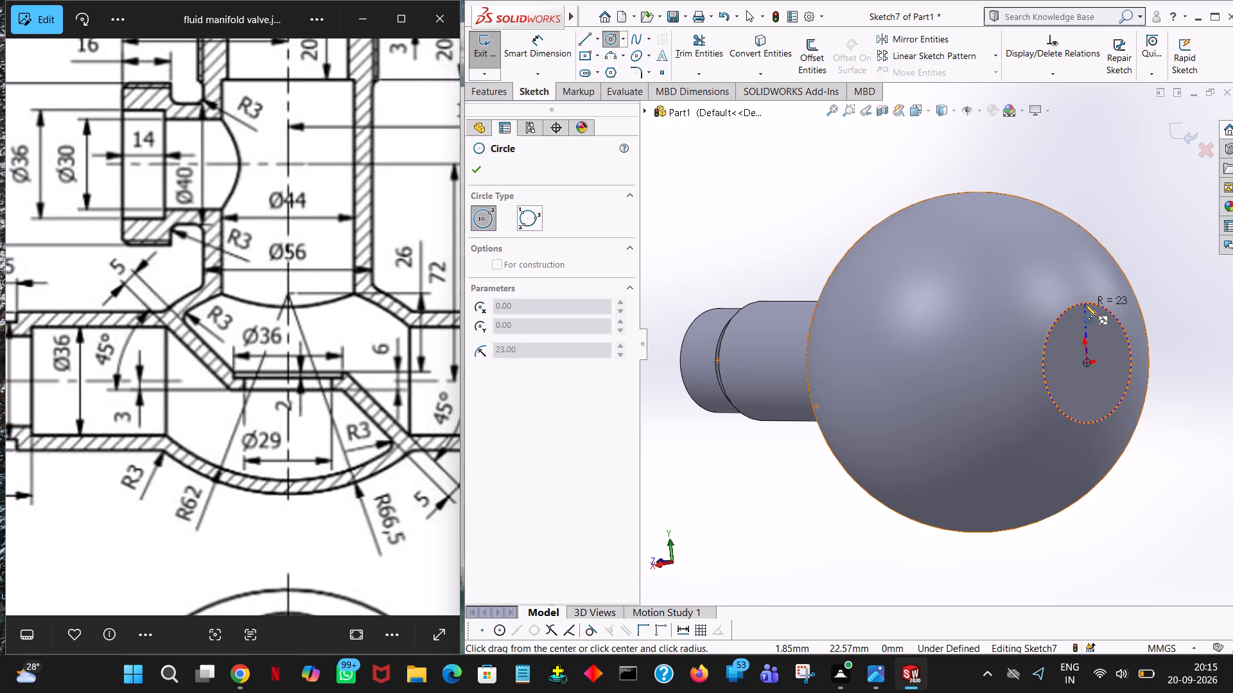
click(1085, 304)
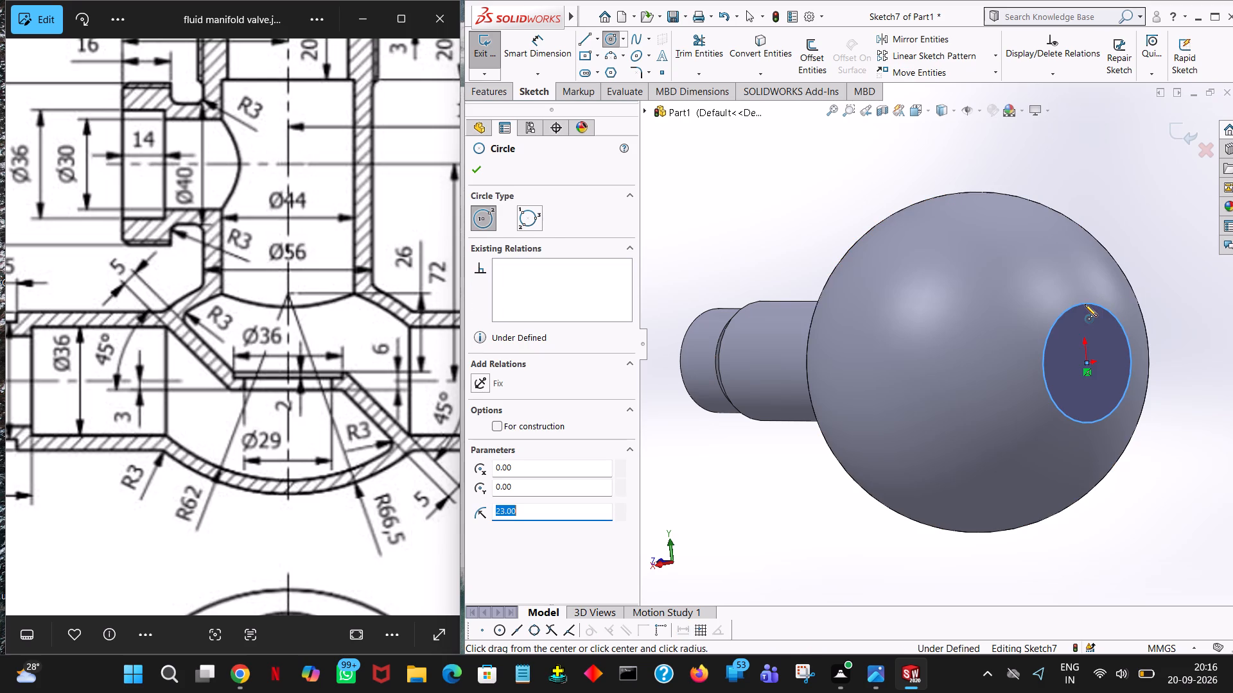
drag(304, 415, 135, 419)
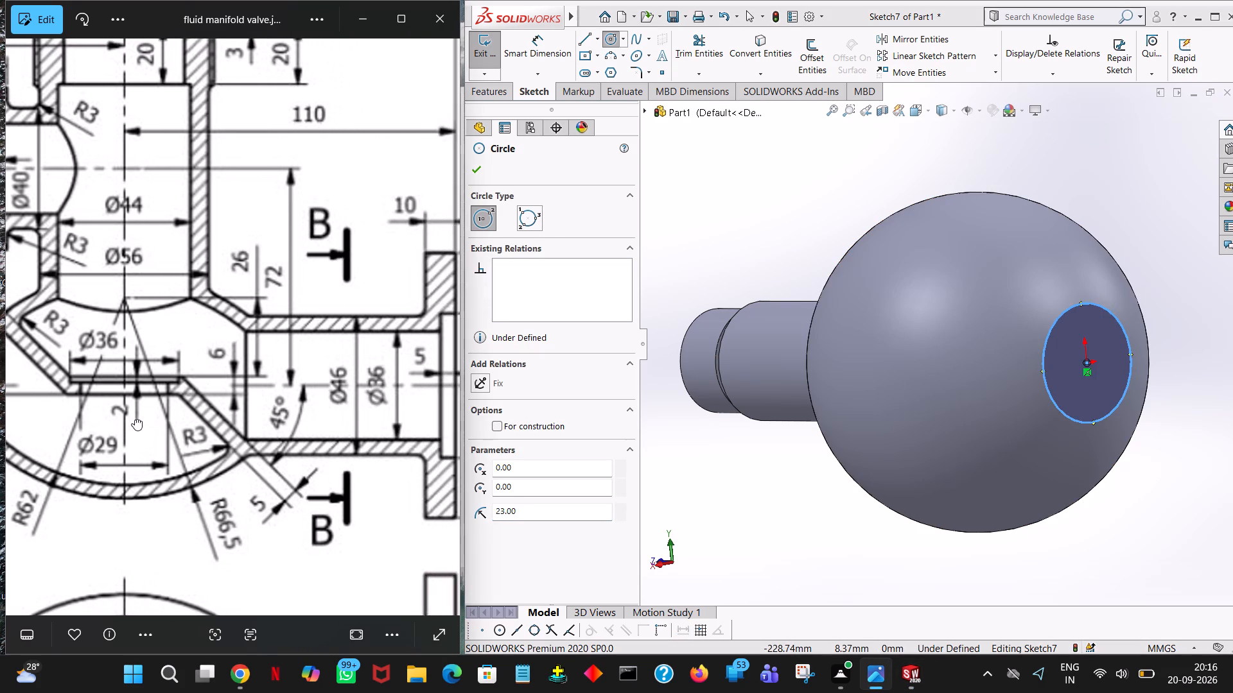
drag(135, 419, 98, 411)
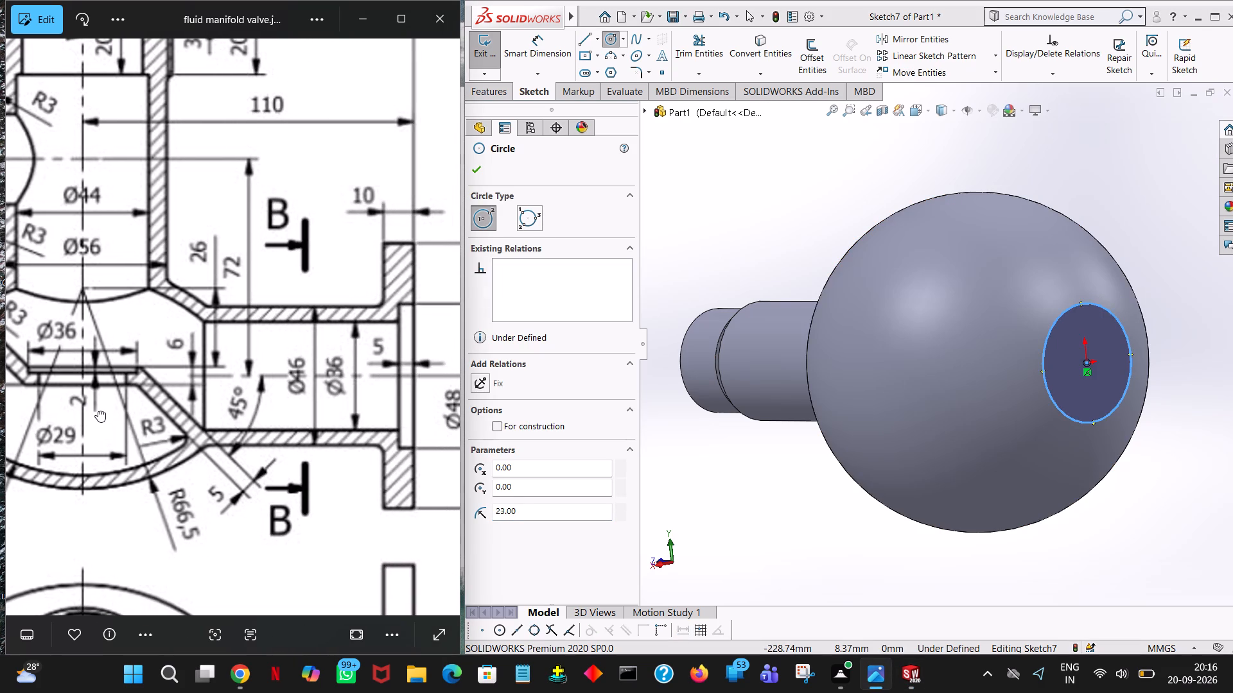
drag(98, 411, 107, 448)
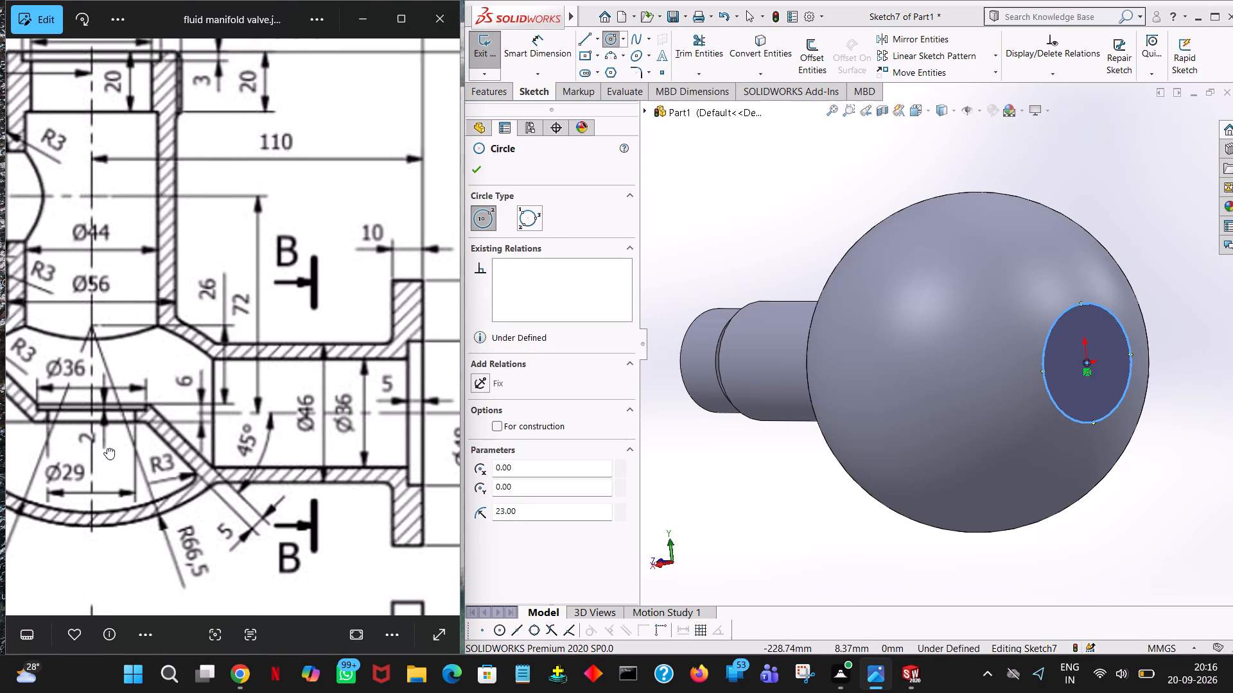
drag(107, 448, 109, 448)
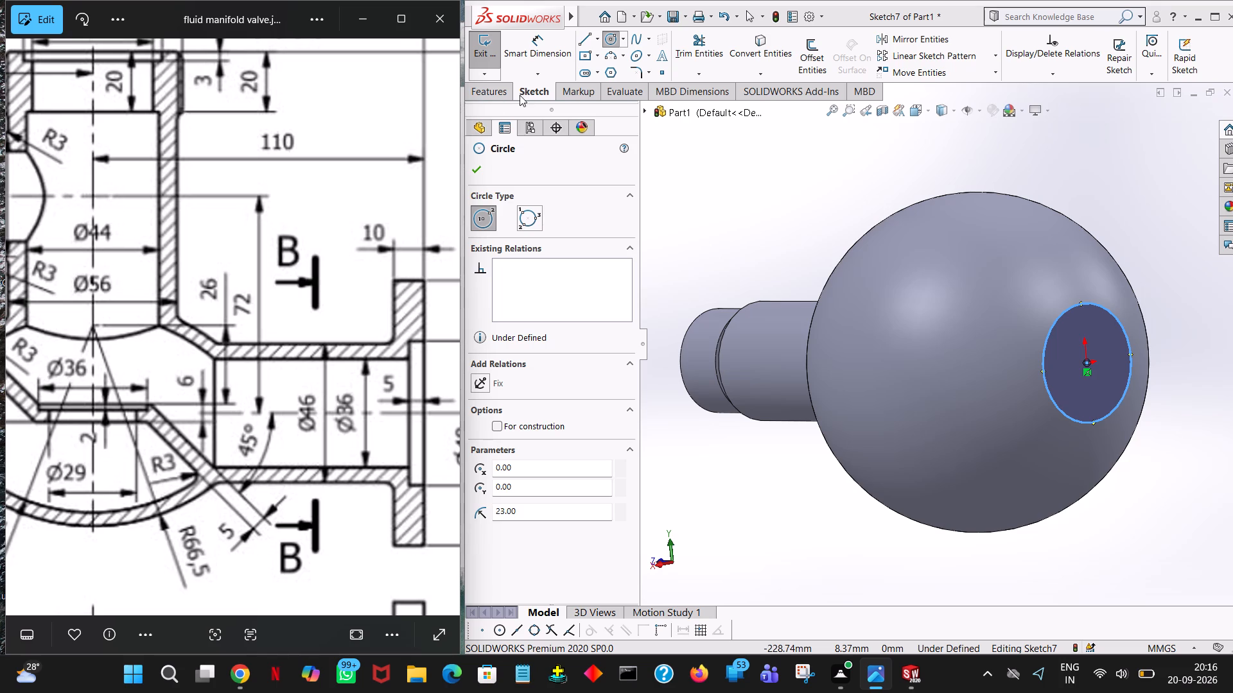
click(482, 167)
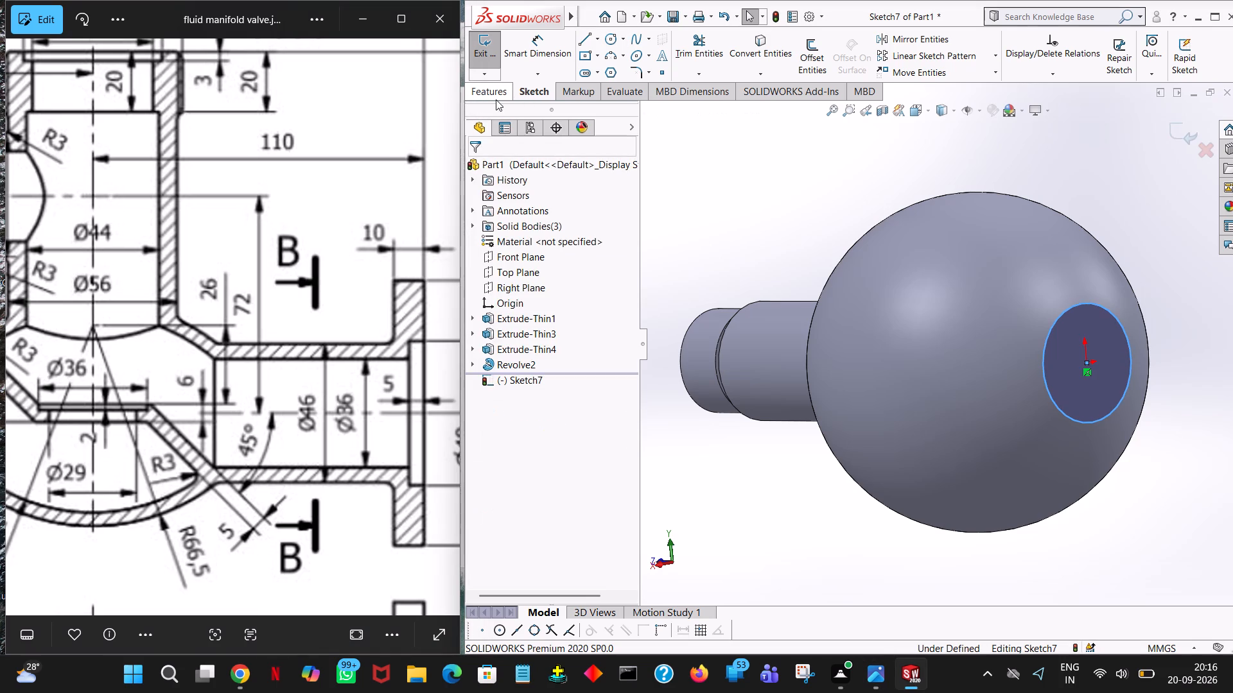
Extrude the circle 48 mm away from the central body as a one-direction thin feature with a 5 mm wall.
click(496, 92)
click(499, 60)
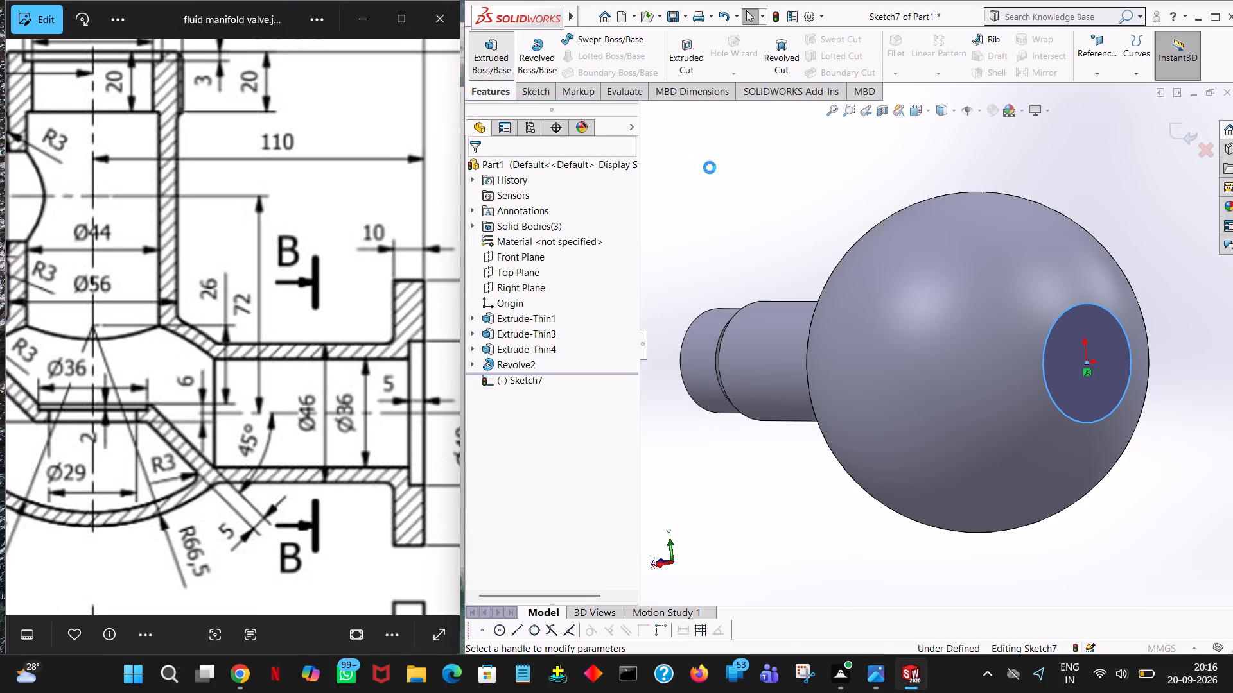
middle_click(746, 184)
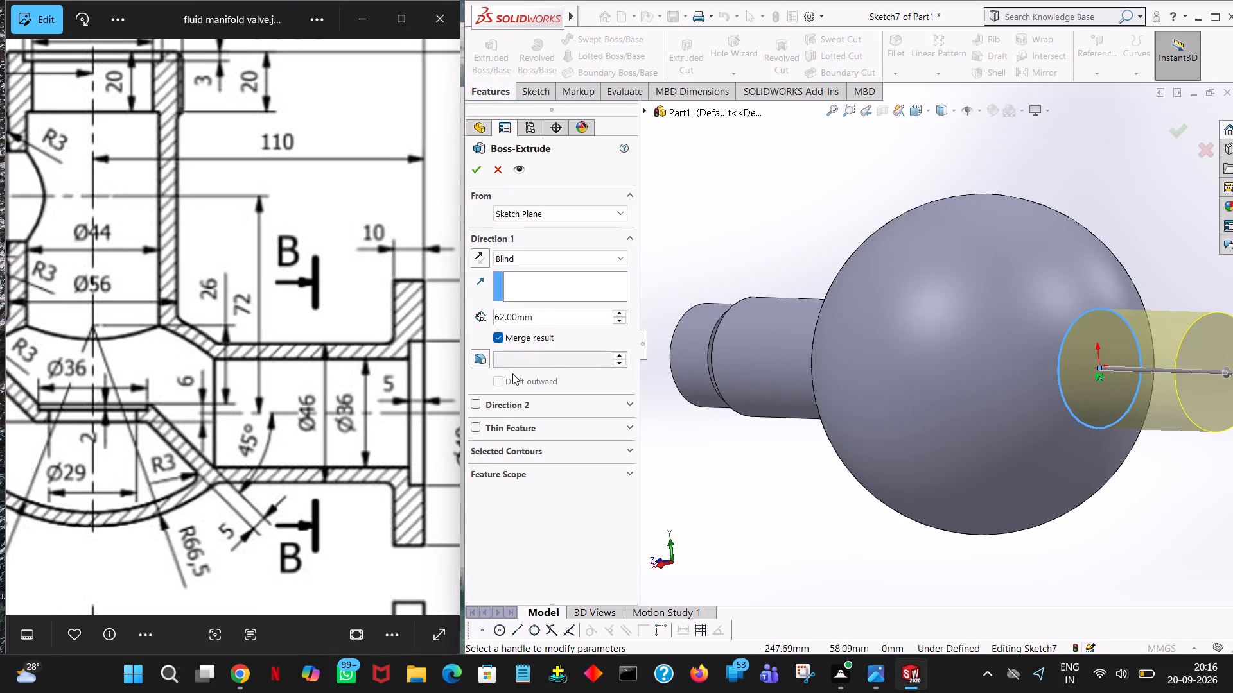
click(473, 427)
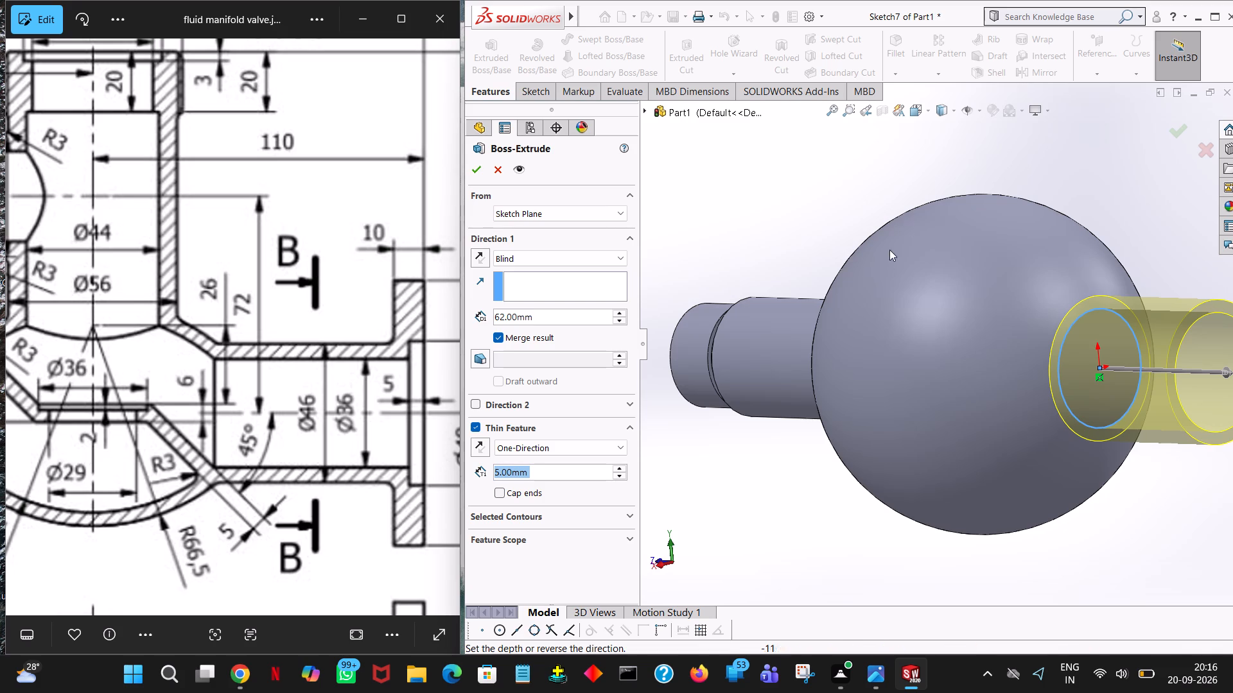
middle_click(1044, 204)
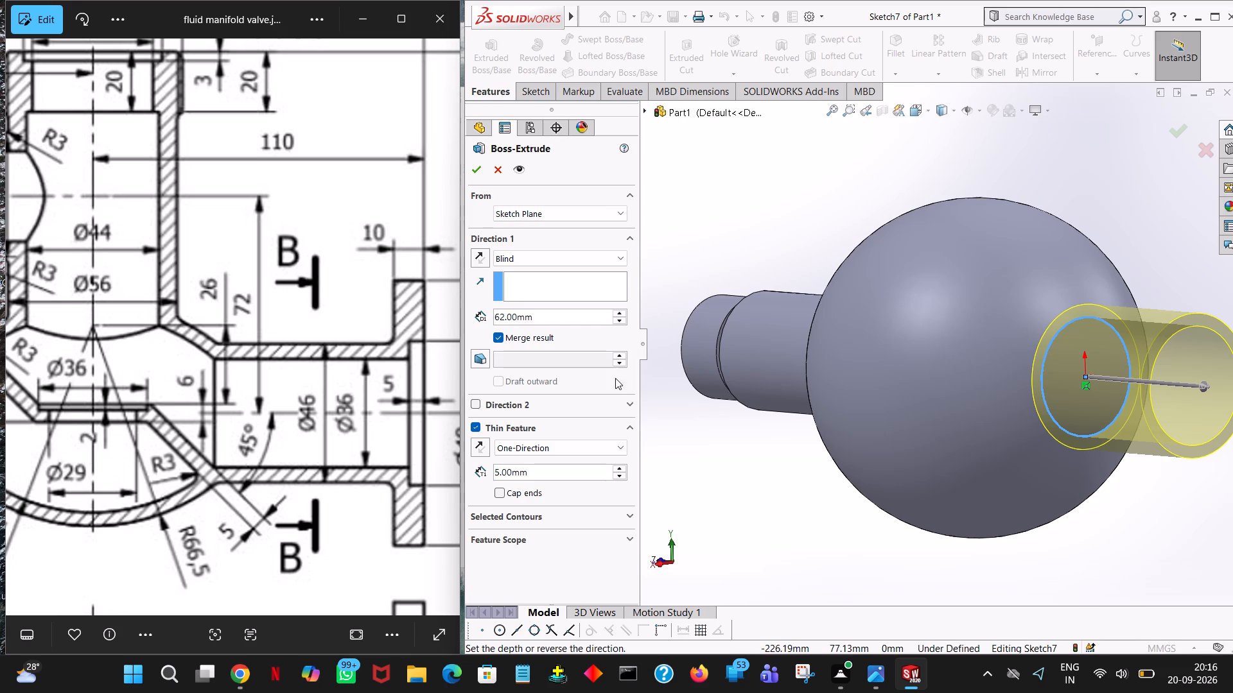
double_click(549, 314)
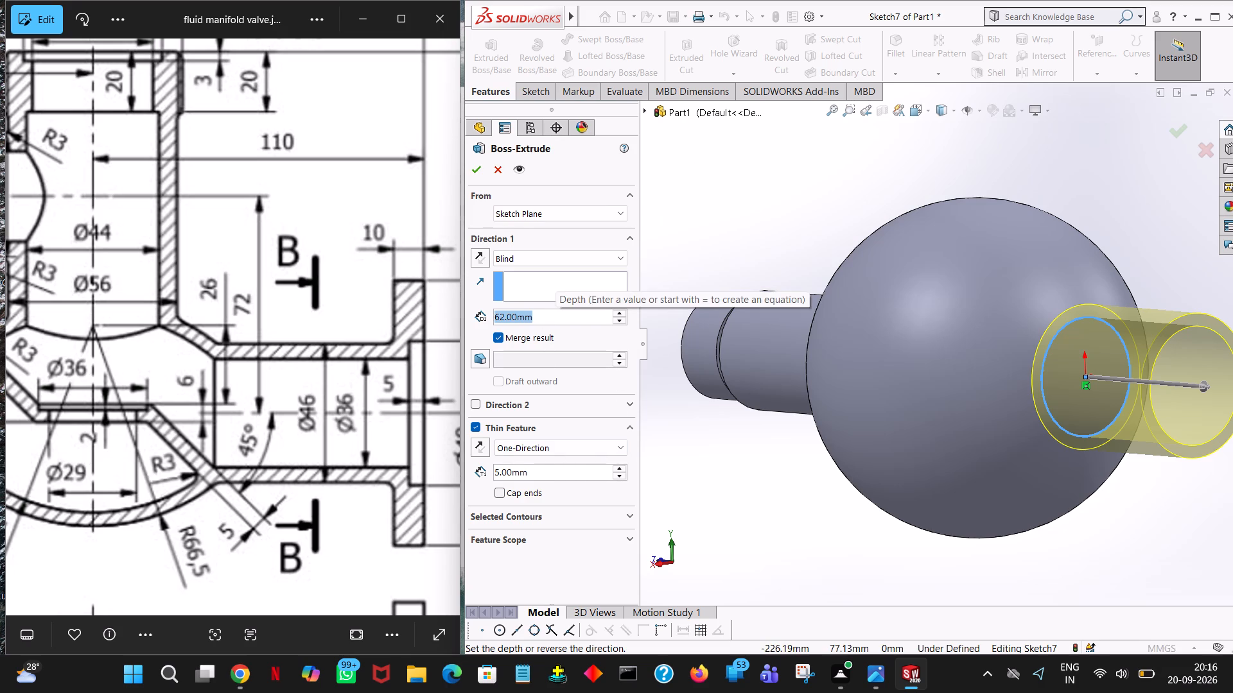
text(110)
key(minus)
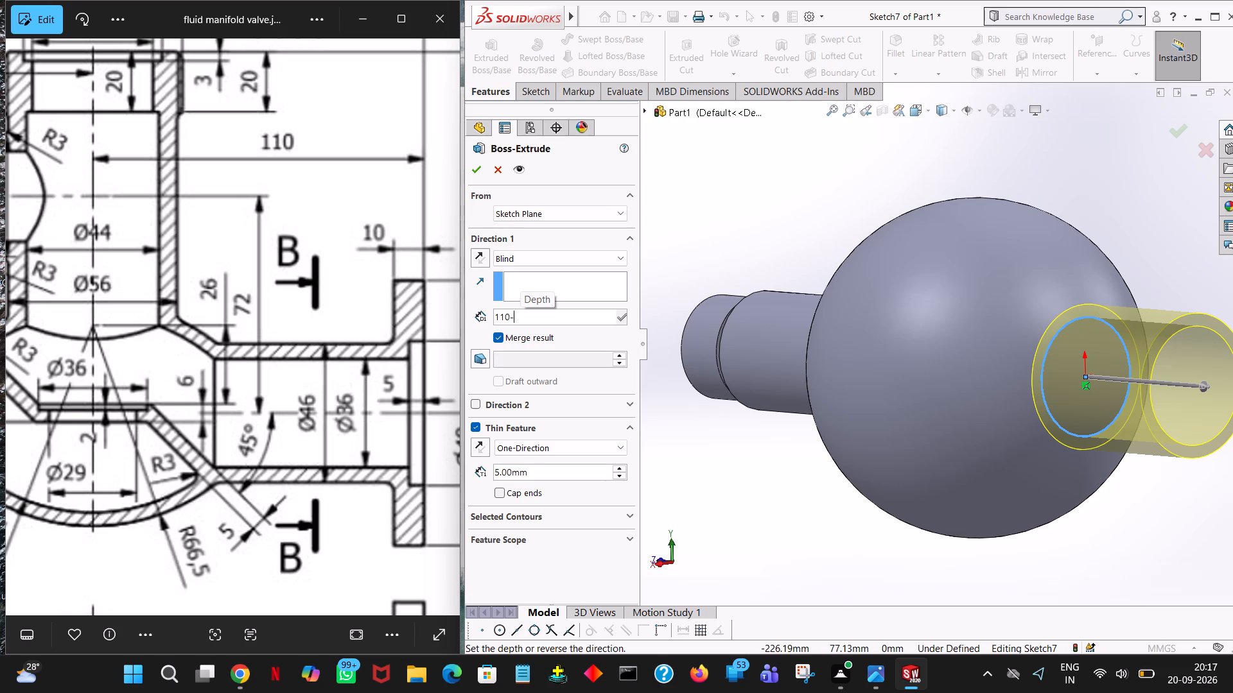
text(62)
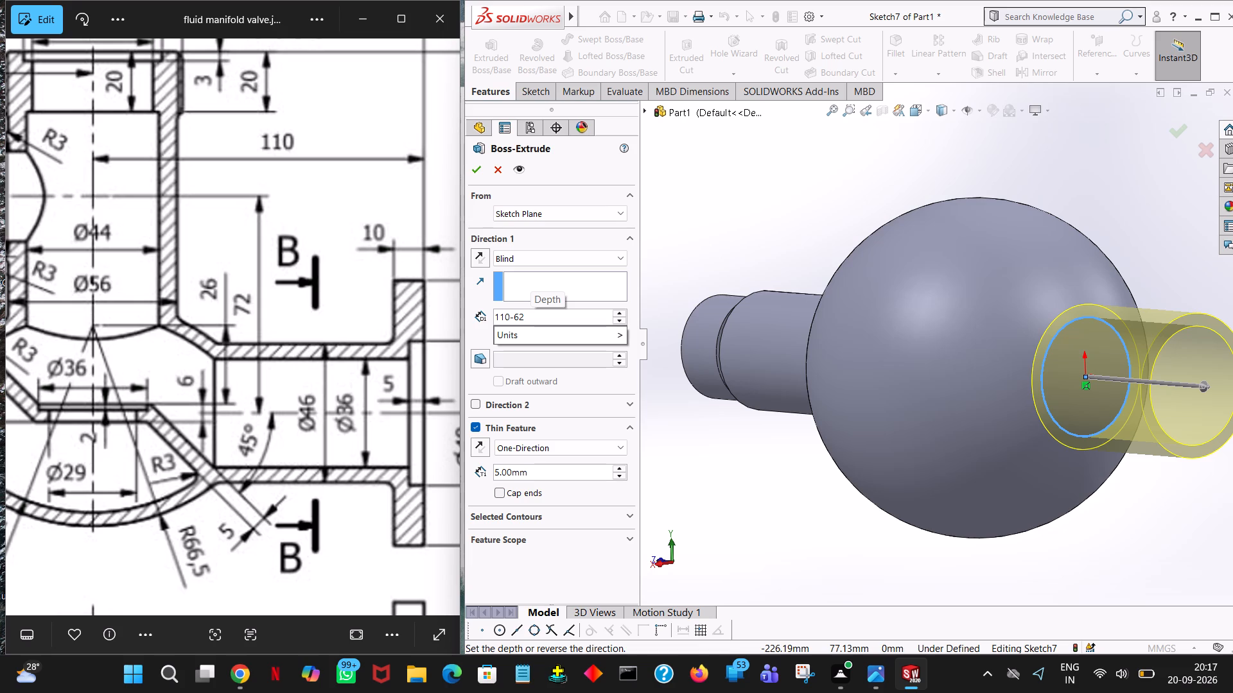
key(Return)
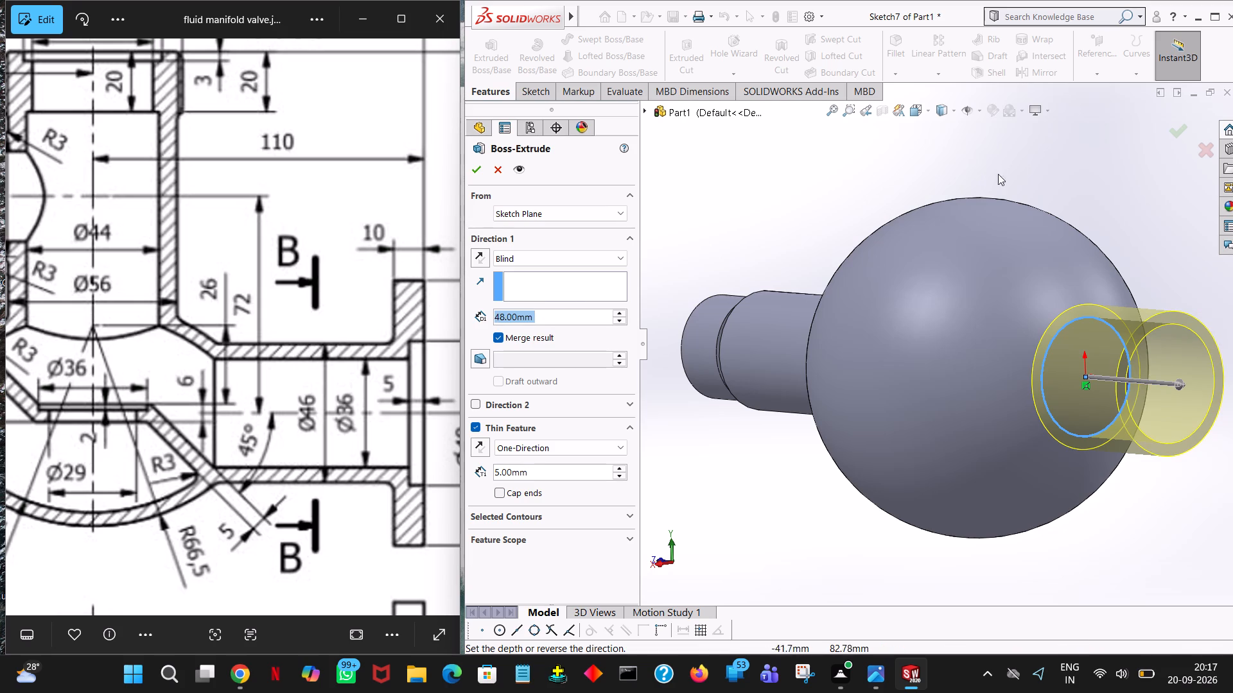
middle_drag(1069, 164, 1146, 168)
middle_drag(1118, 219, 1110, 214)
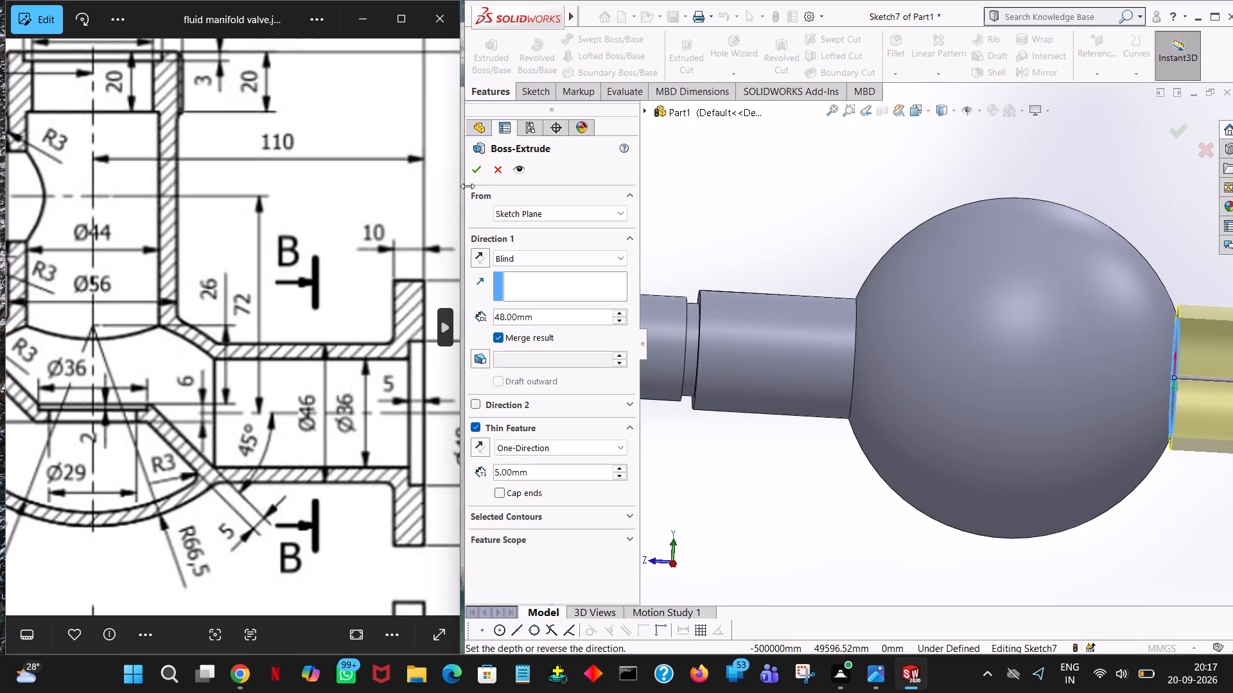
click(478, 171)
click(1110, 196)
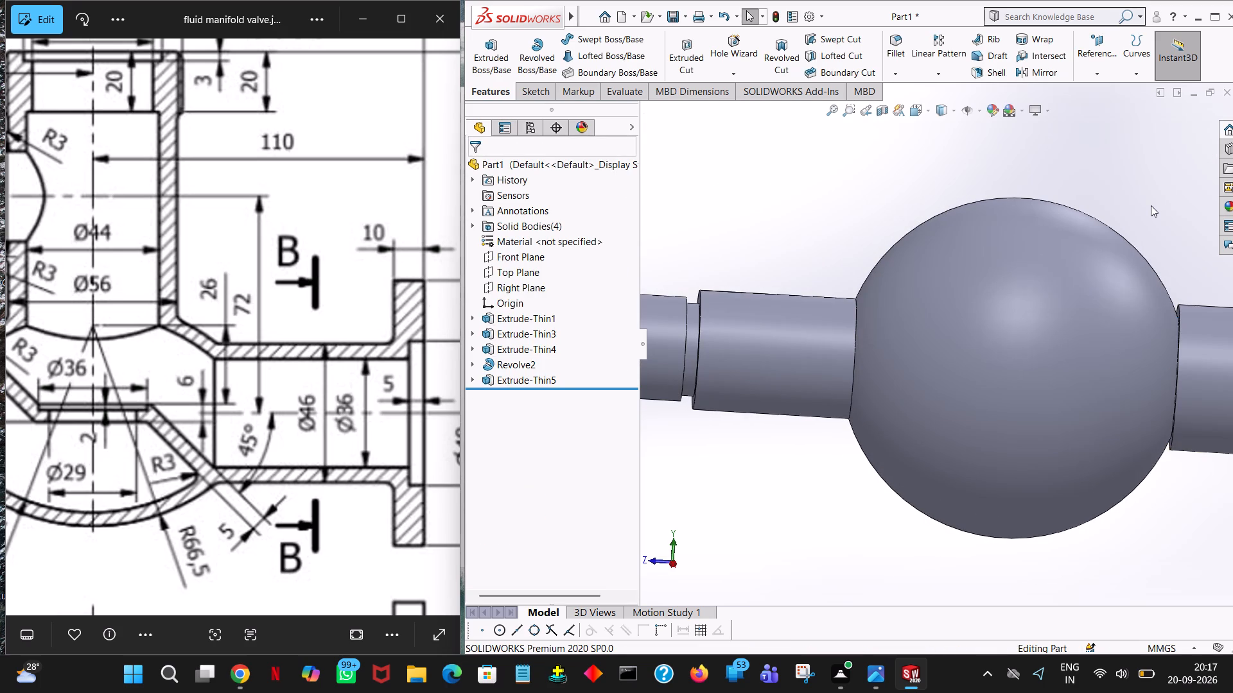
Inspect the extruded side port tube and its junction with the spherical central body from several angles.
middle_drag(1153, 210, 1167, 207)
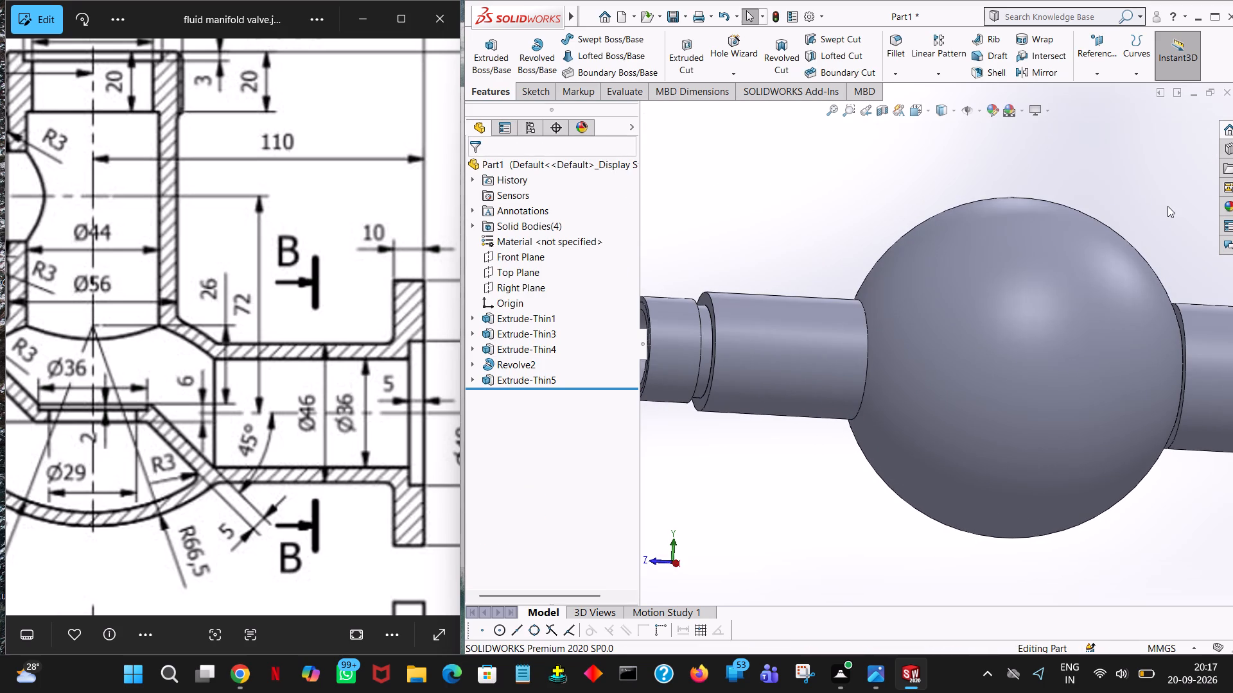
drag(1166, 206, 1094, 202)
ctrl+middle_drag(1141, 194, 1141, 198)
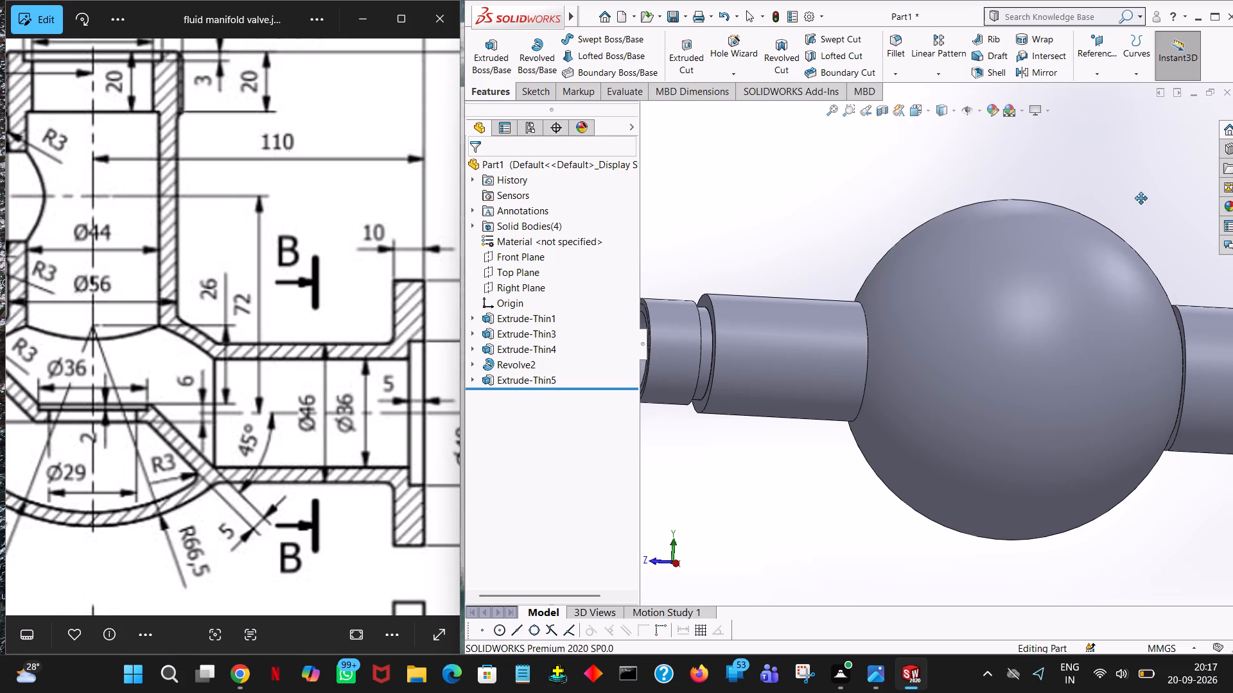
ctrl+middle_drag(1141, 198, 953, 215)
middle_drag(1040, 228, 1025, 246)
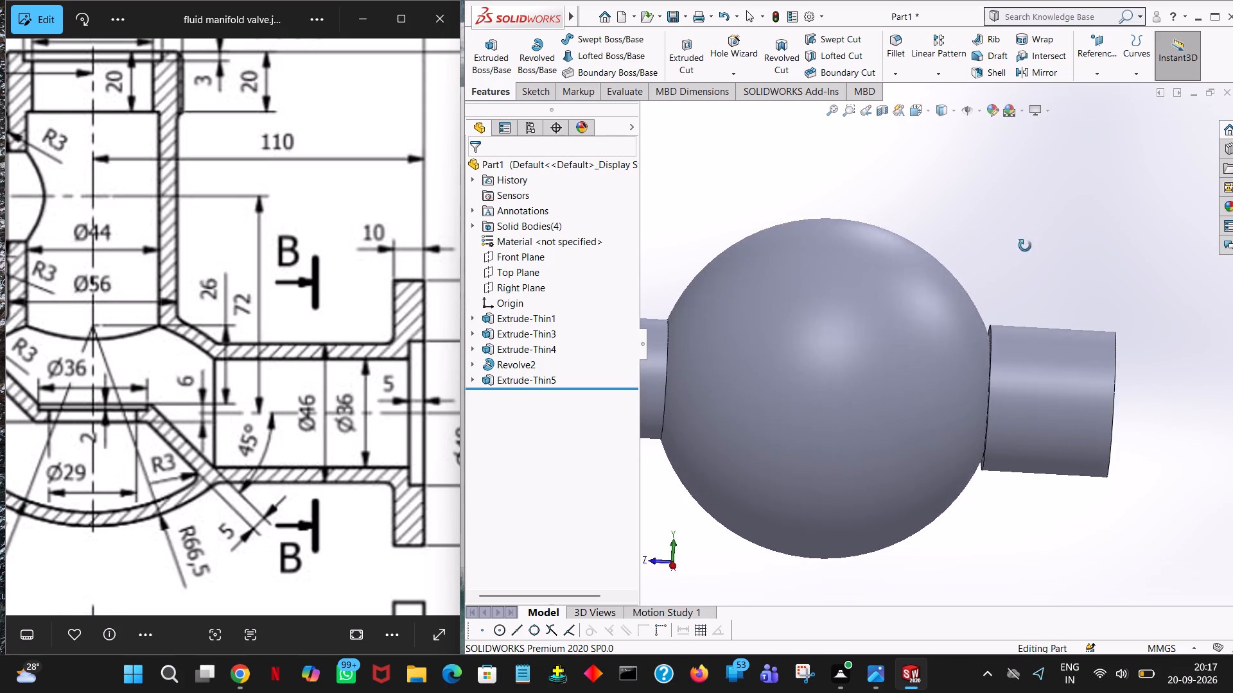
middle_drag(1025, 246, 1022, 243)
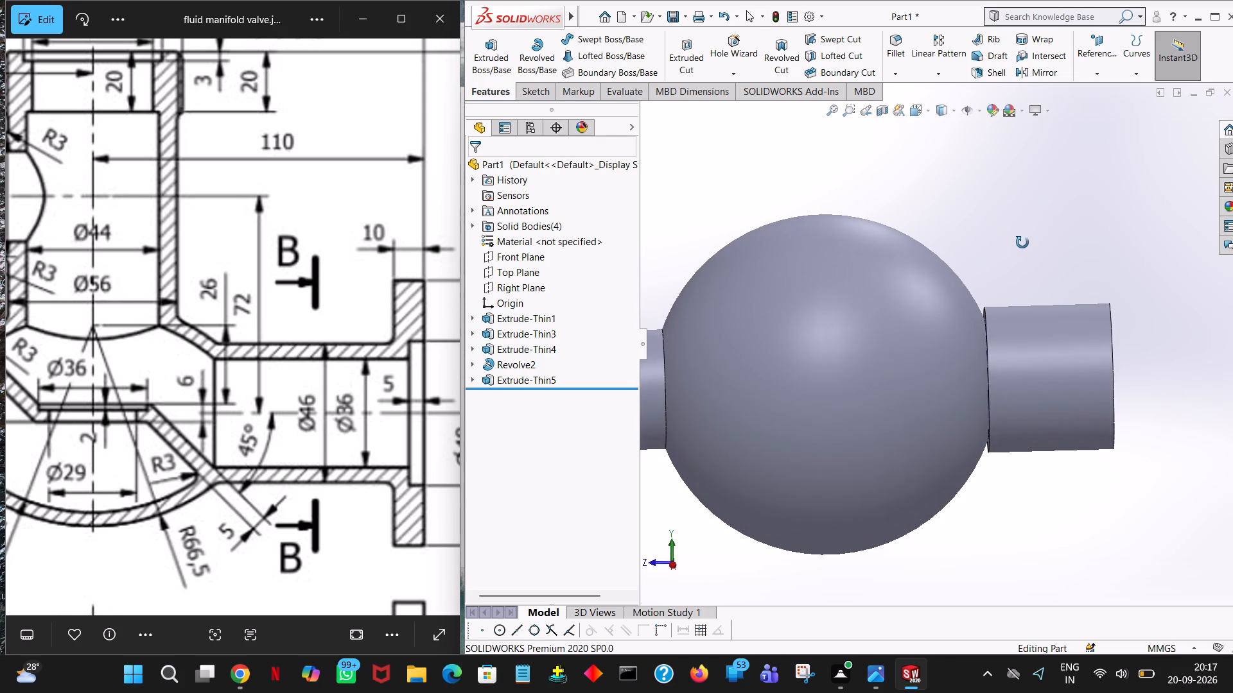
middle_drag(1022, 243, 995, 480)
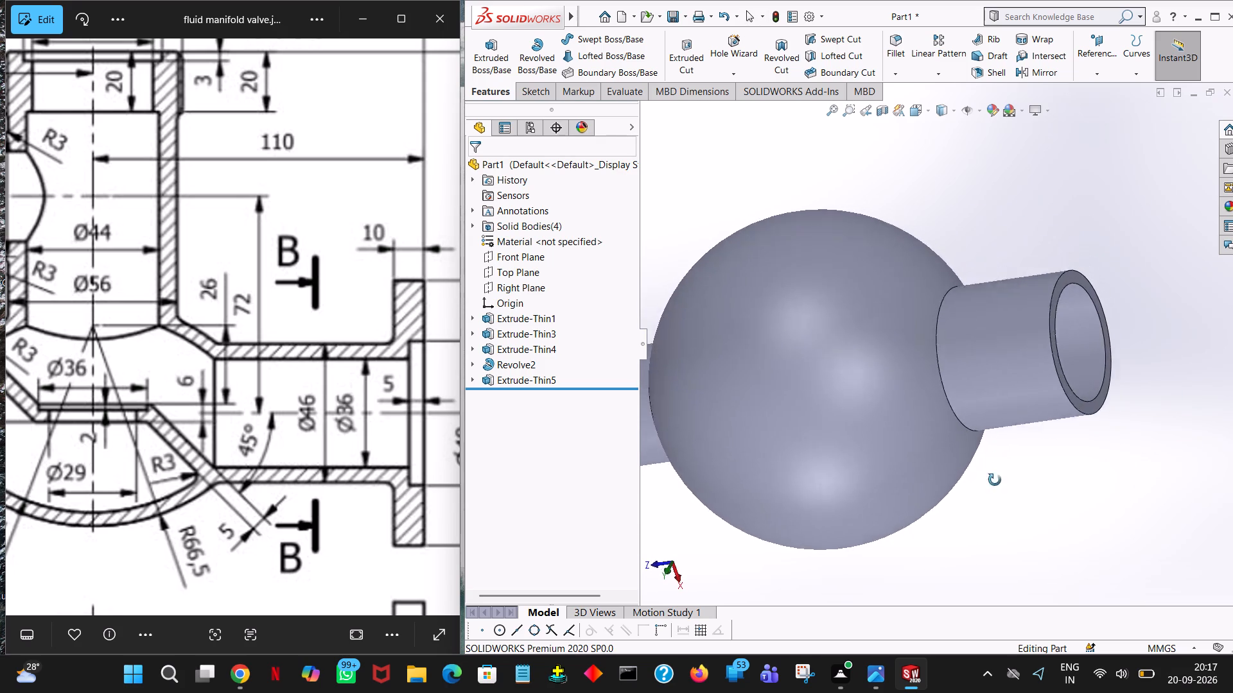
middle_drag(995, 480, 1040, 492)
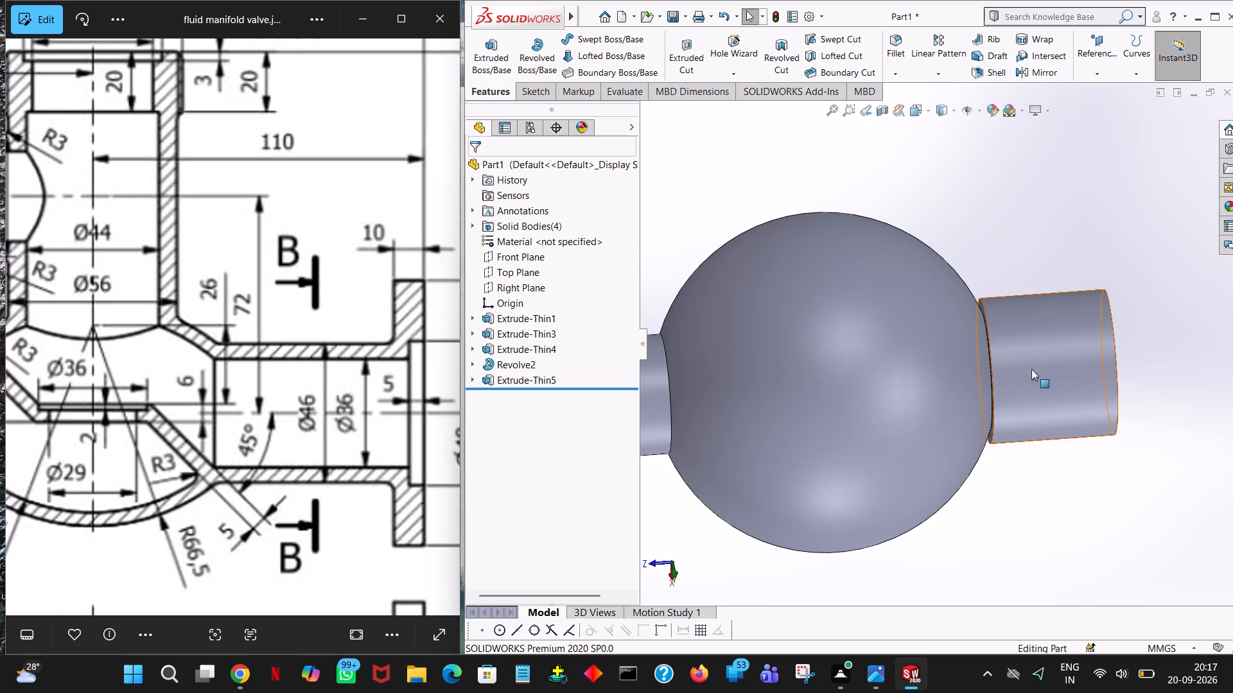
ctrl+scroll(1069, 199, up, 6)
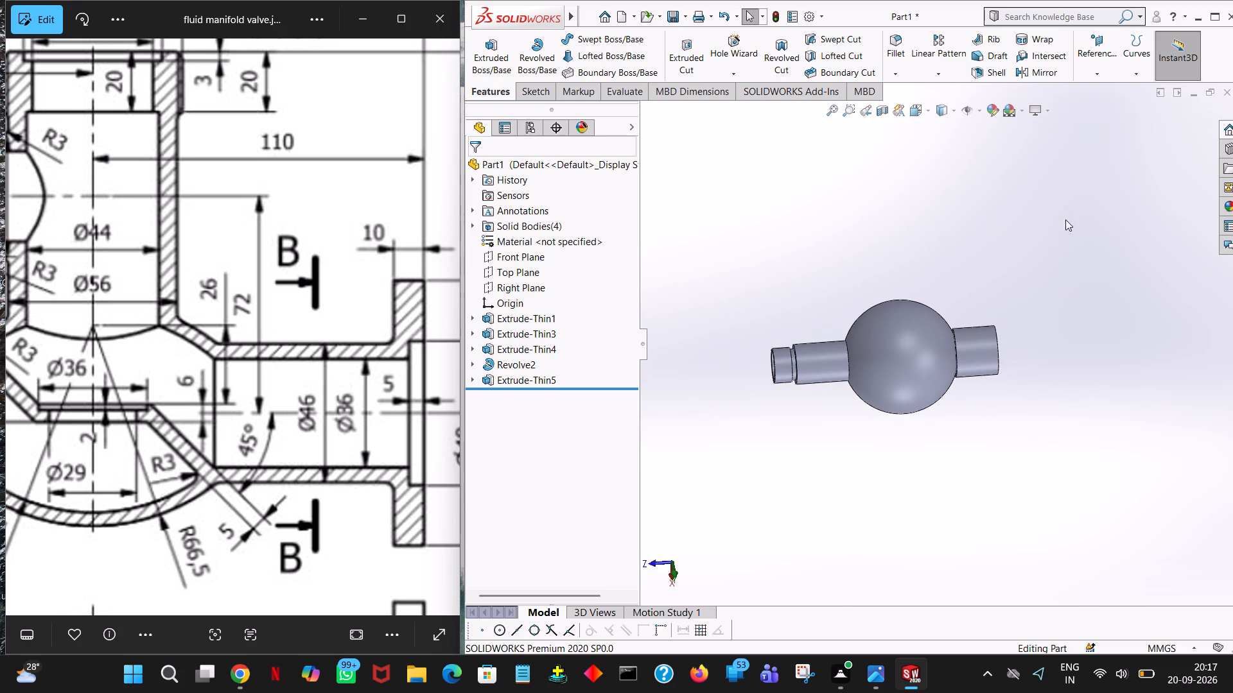
Review section A-A and the other views of the fluid manifold valve drawing, and compare the side port tube with the model.
drag(208, 312, 0, 336)
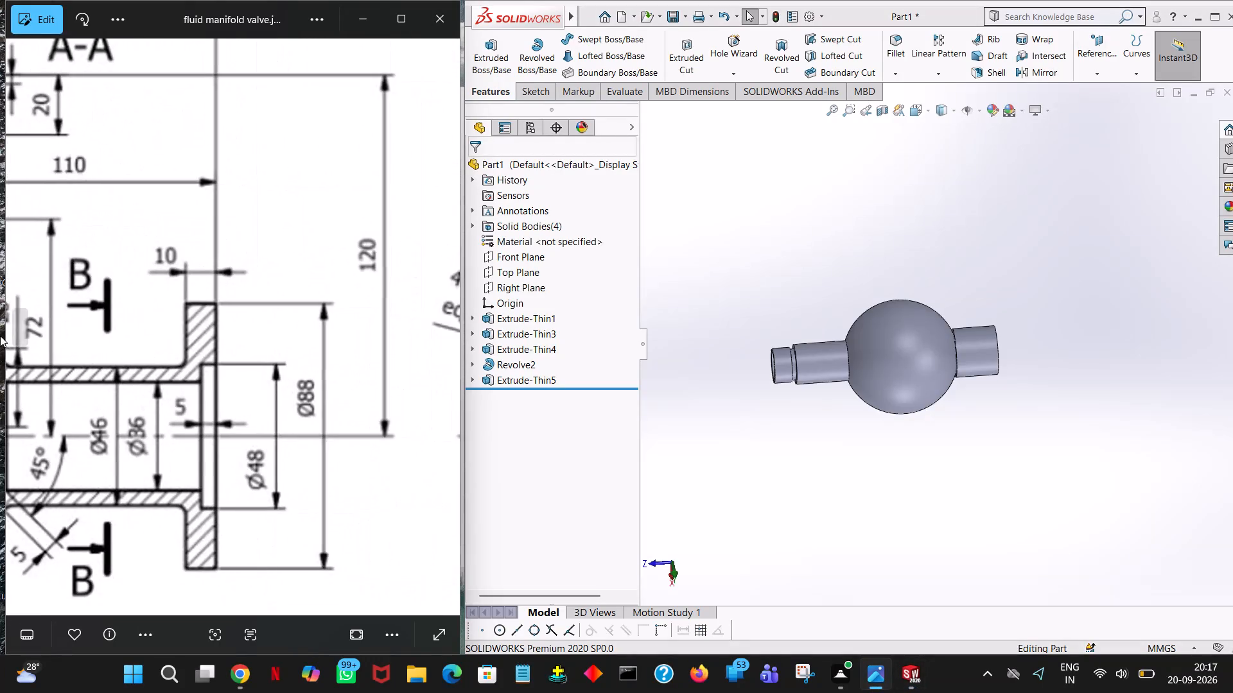
drag(0, 336, 15, 299)
drag(384, 286, 123, 310)
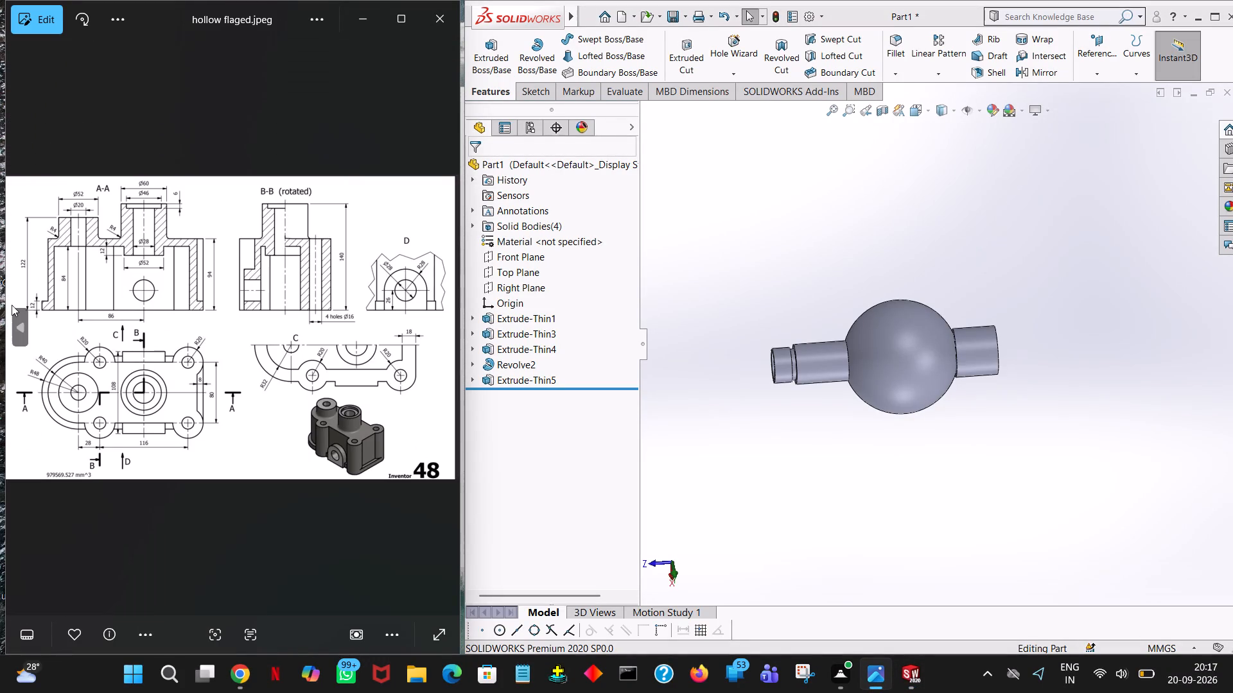
click(20, 330)
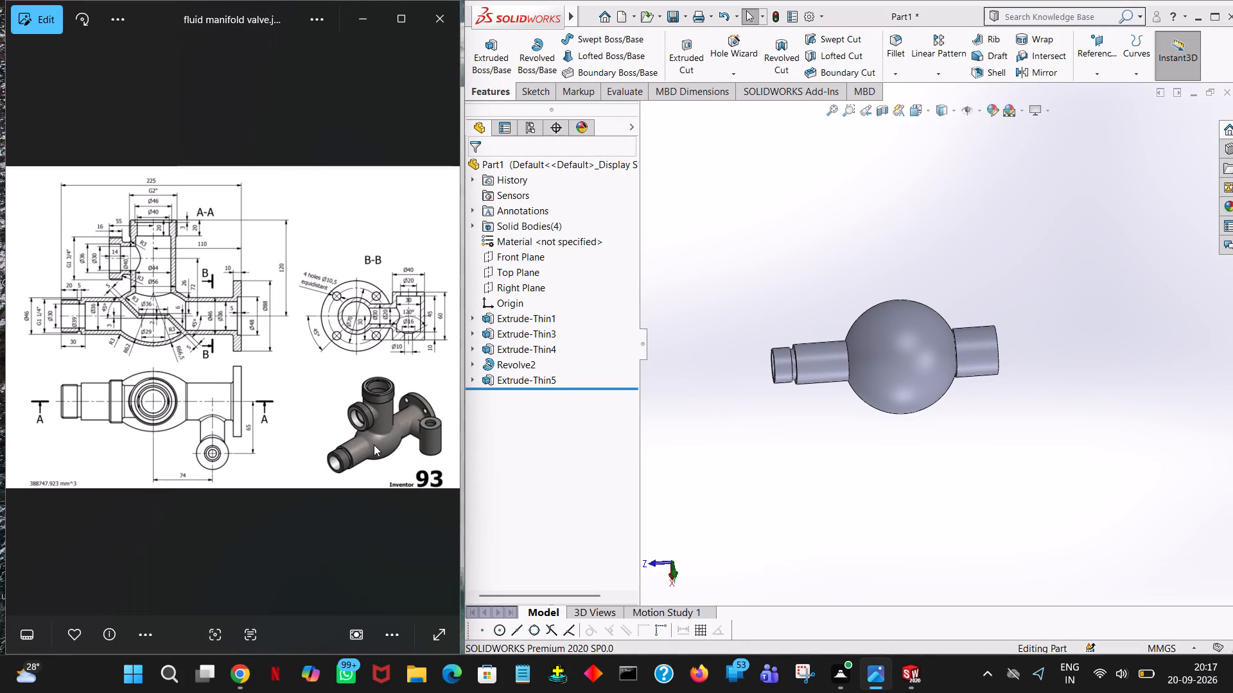
ctrl+scroll(413, 407, up, 3)
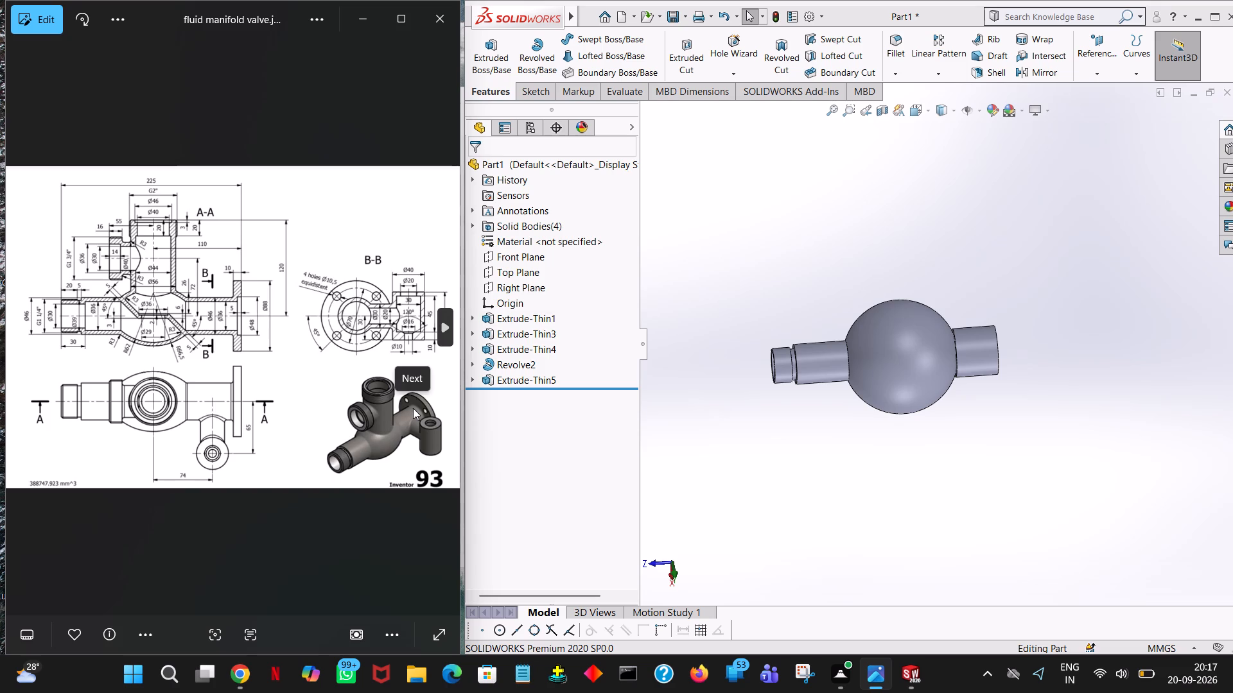
ctrl+scroll(414, 408, up, 1)
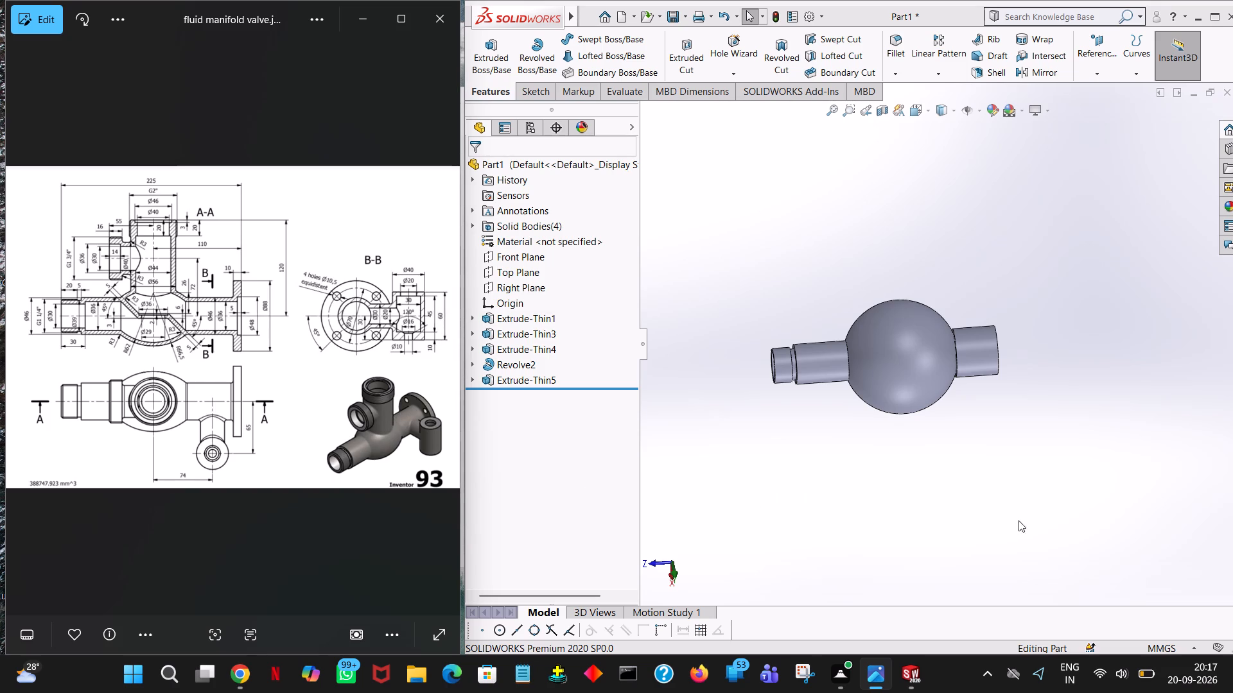
middle_click(1013, 492)
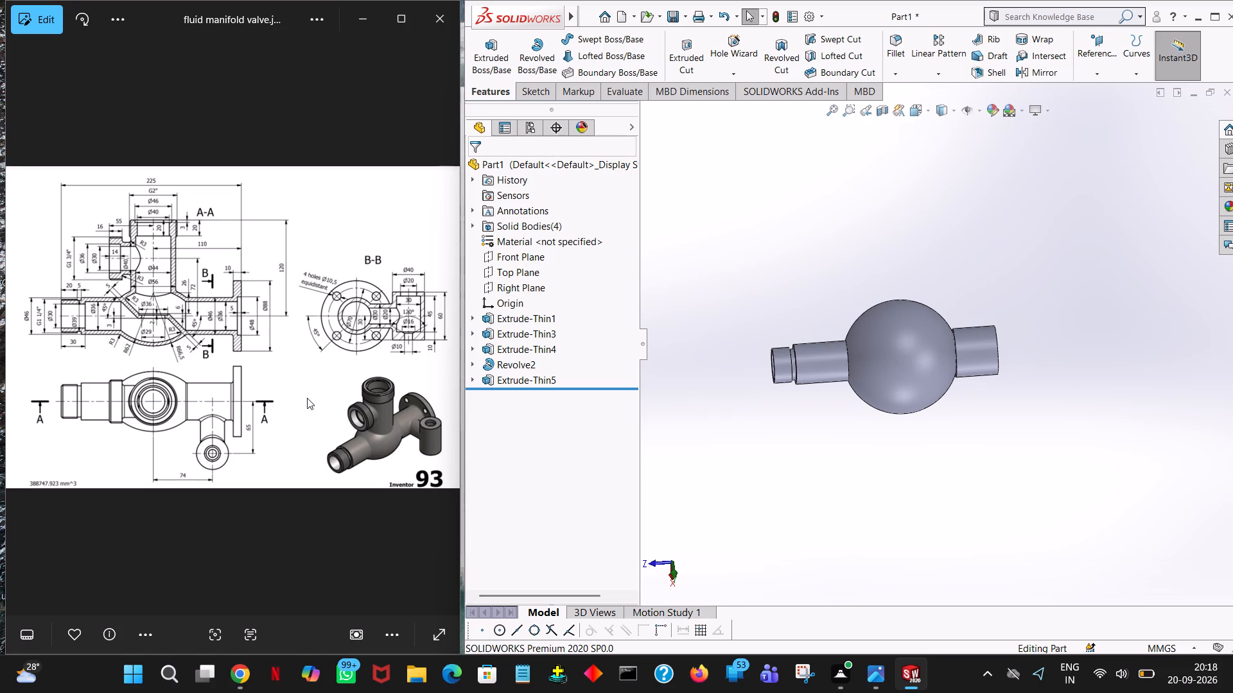
ctrl+scroll(435, 321, up, 2)
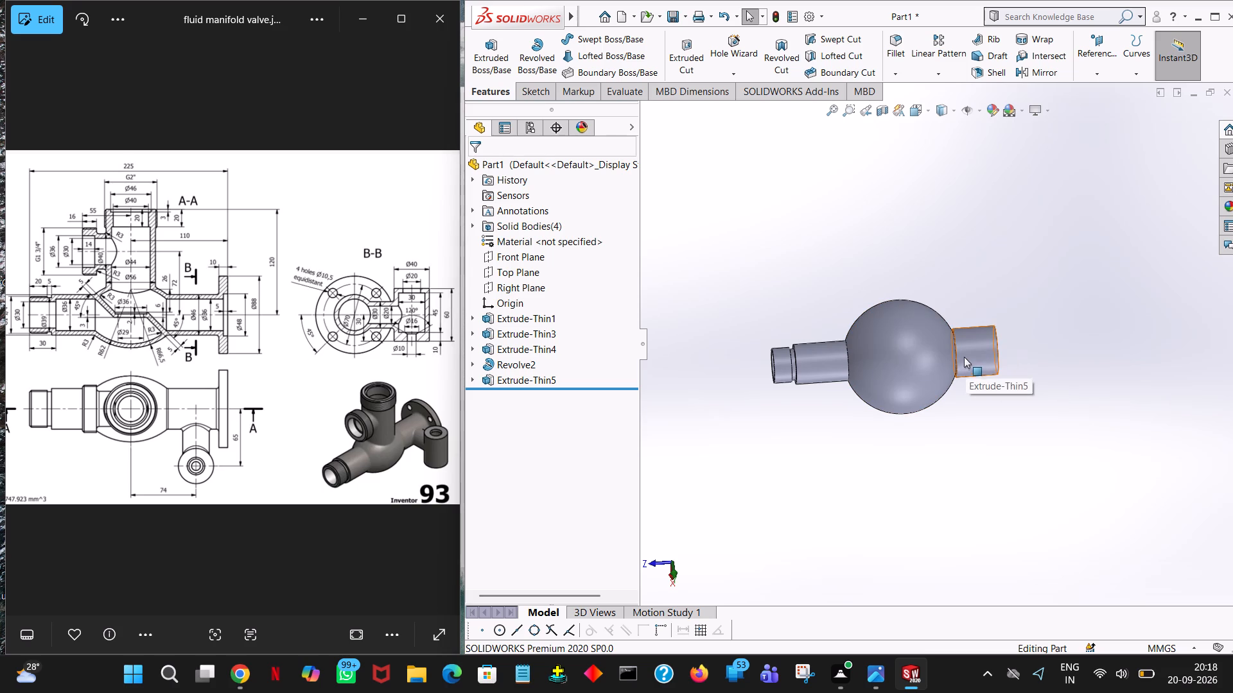
click(925, 166)
middle_drag(966, 270, 967, 486)
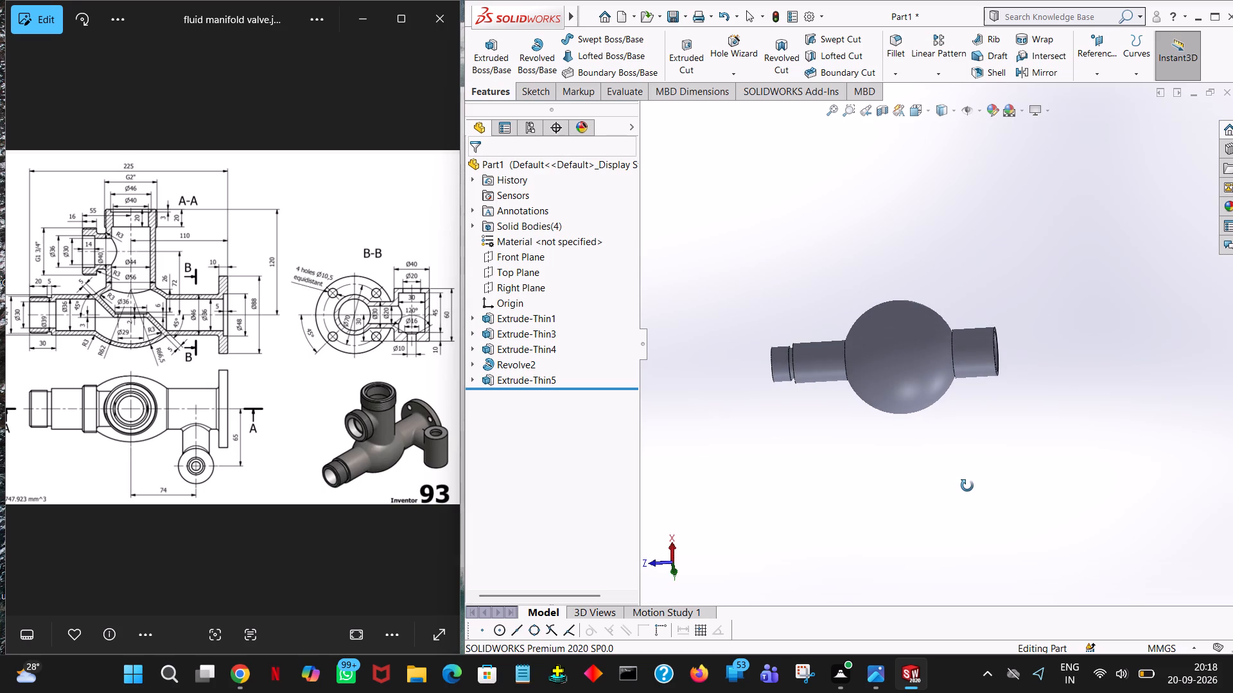
middle_drag(967, 486, 945, 484)
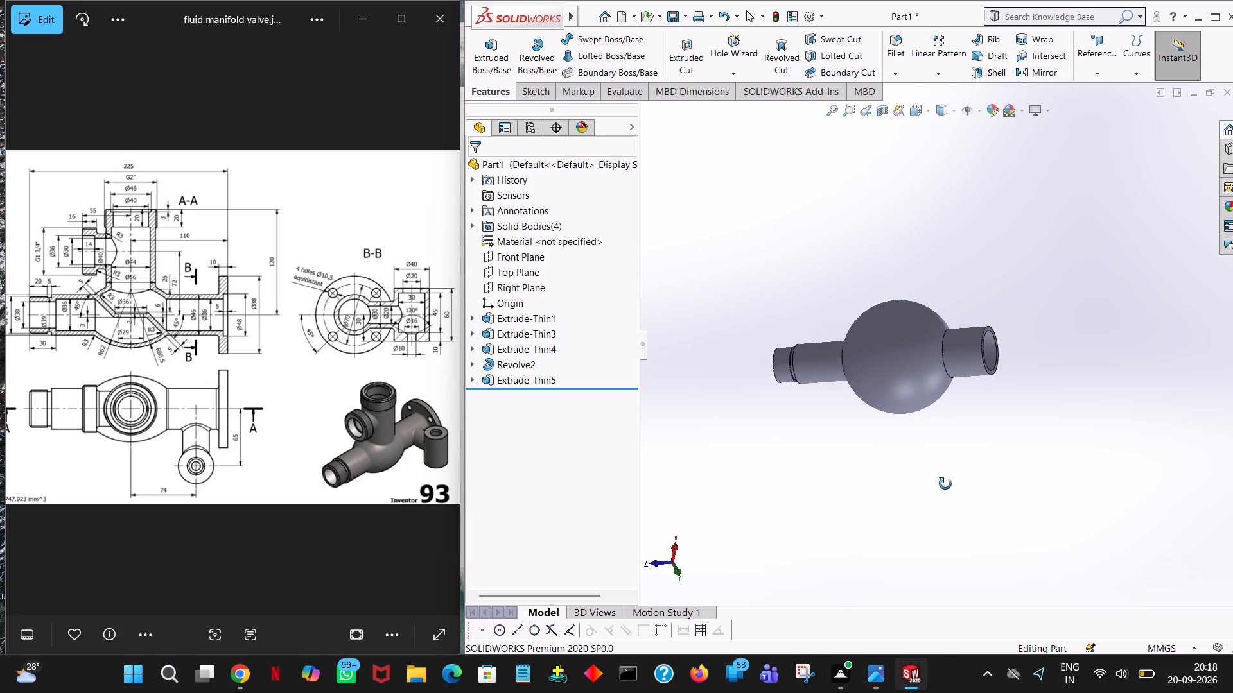
middle_drag(945, 484, 904, 485)
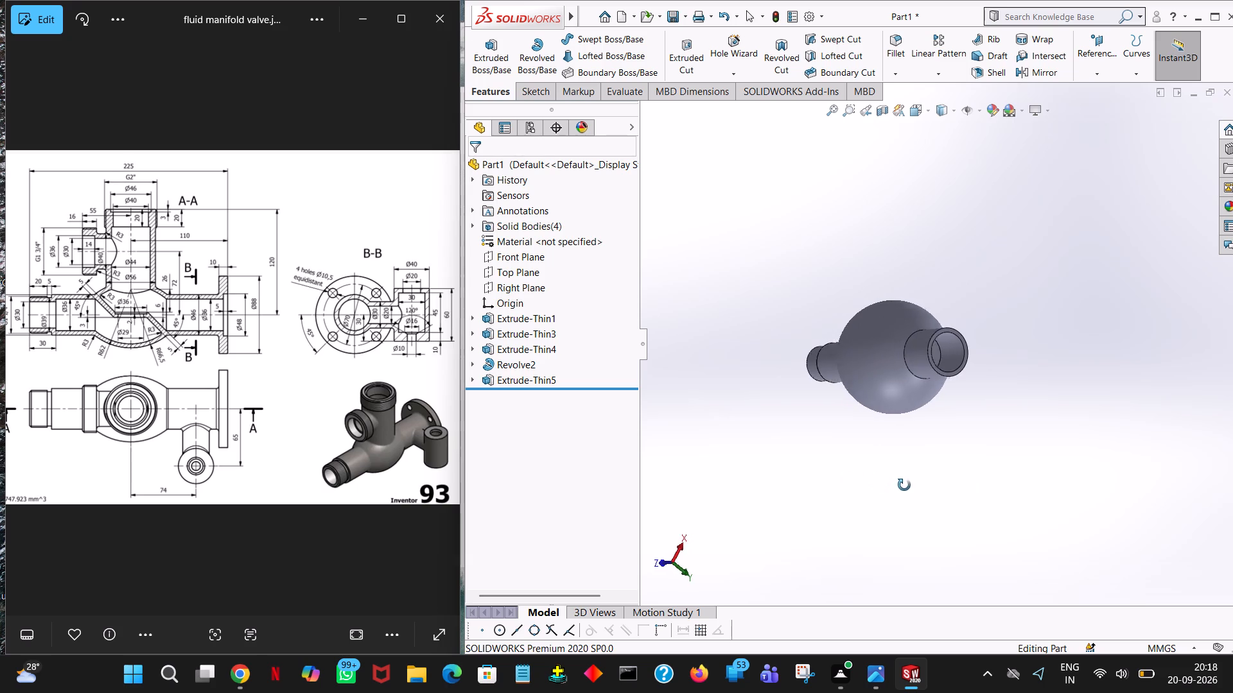
middle_drag(904, 485, 900, 472)
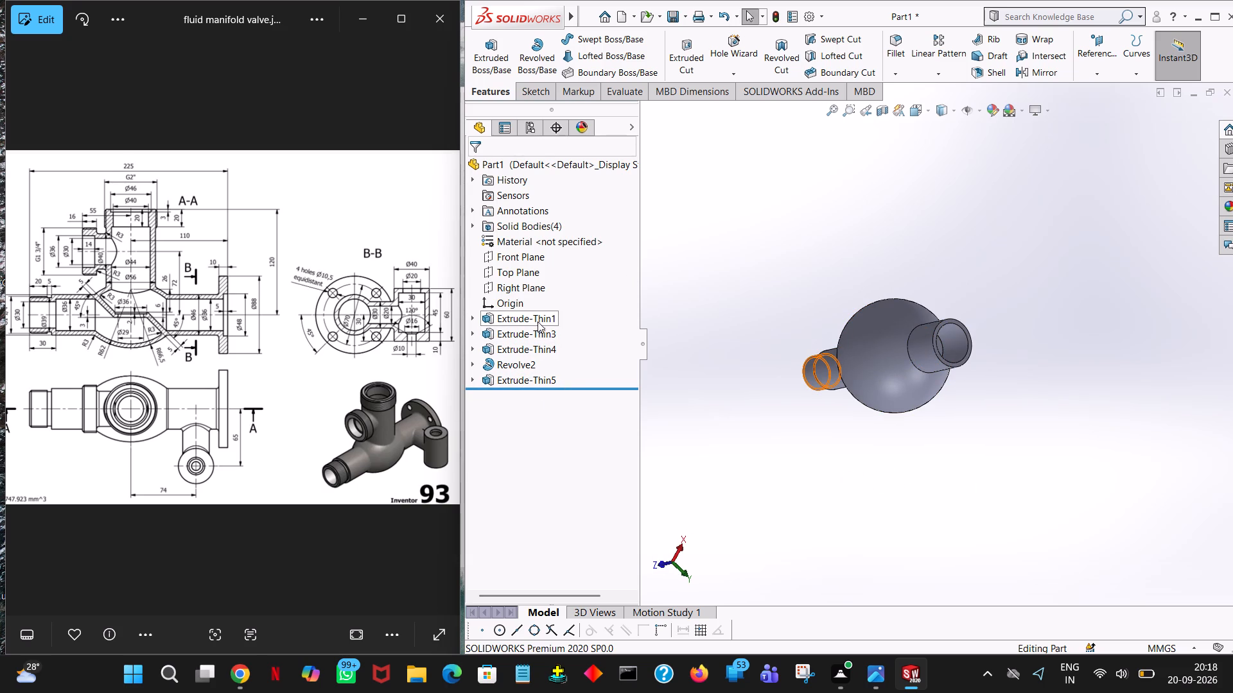
Edit the last thin extrude, the side port tube, and set its blind depth to 68 mm.
click(532, 376)
middle_drag(776, 407, 792, 405)
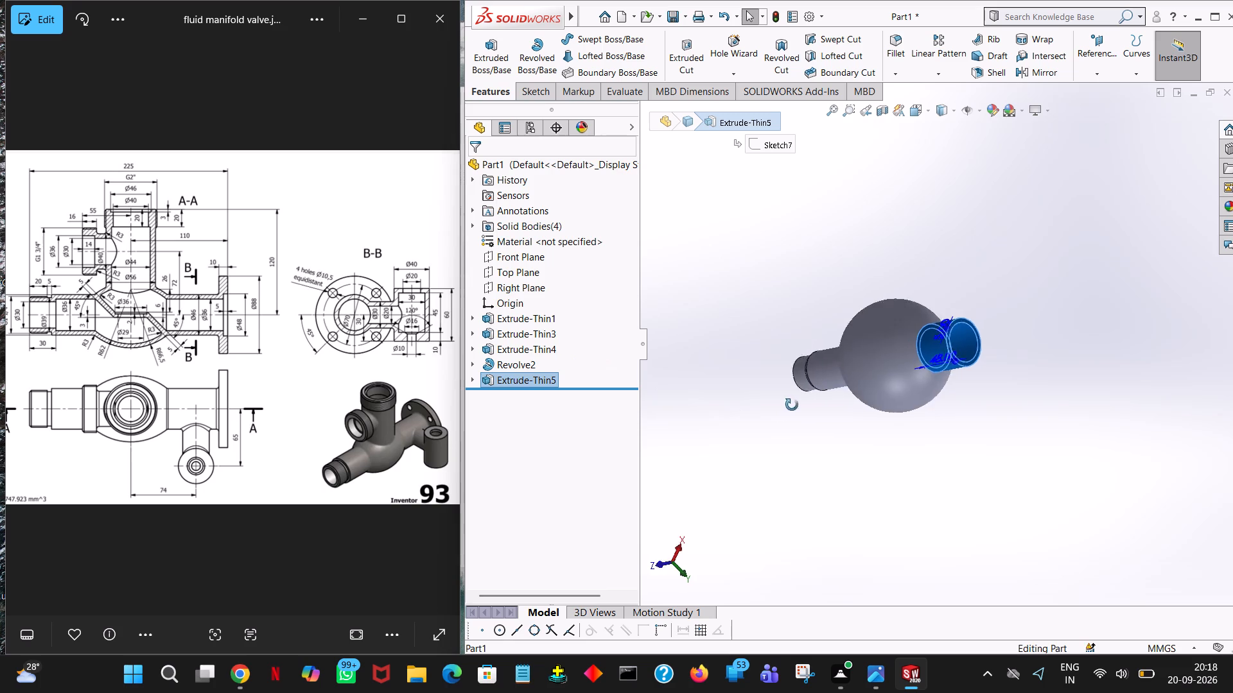
middle_drag(792, 405, 825, 403)
right_click(516, 382)
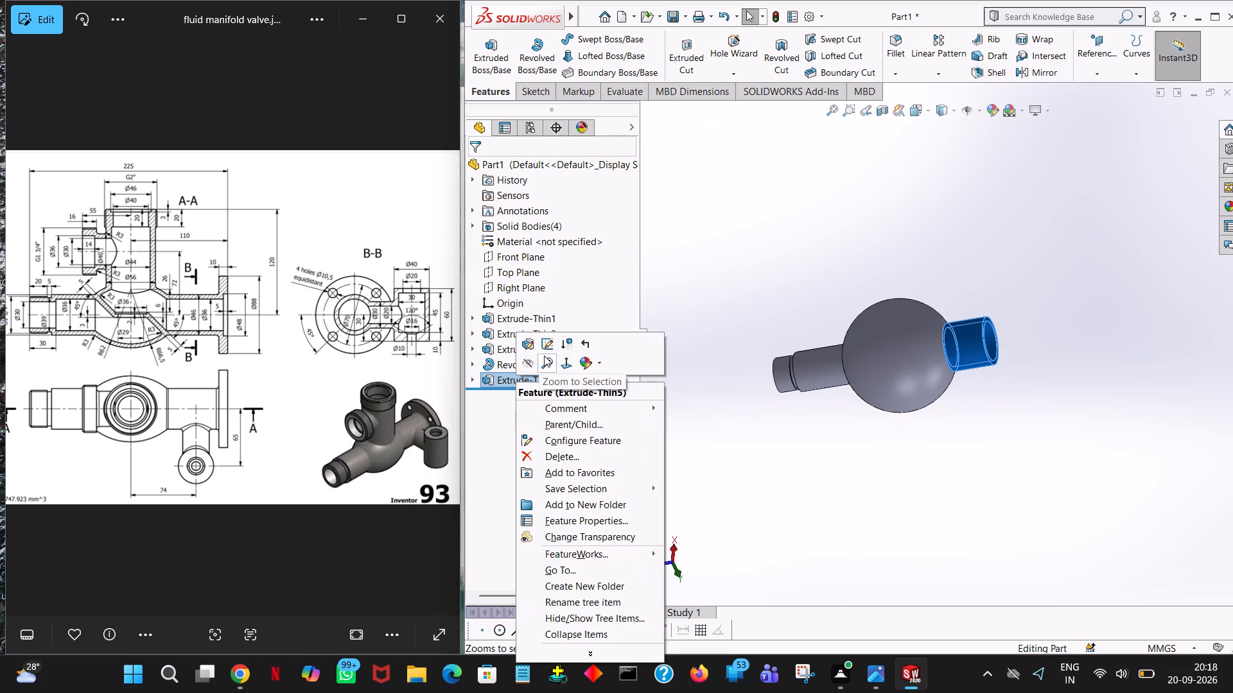
click(532, 343)
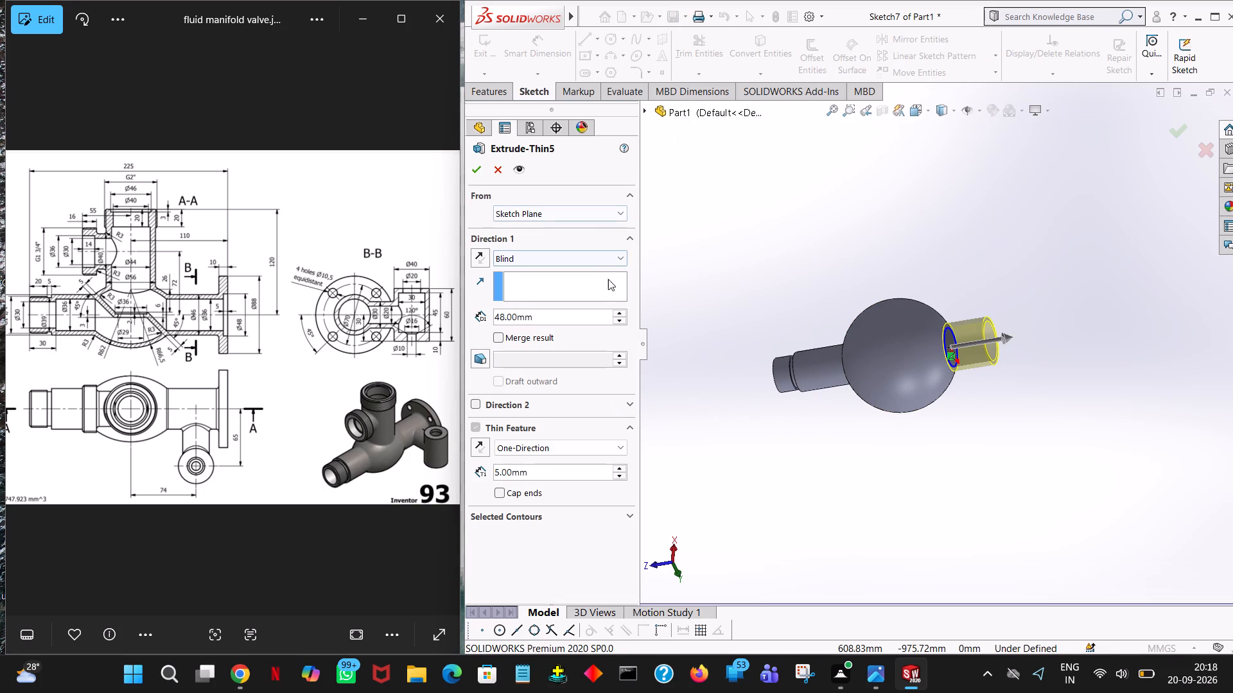
click(625, 311)
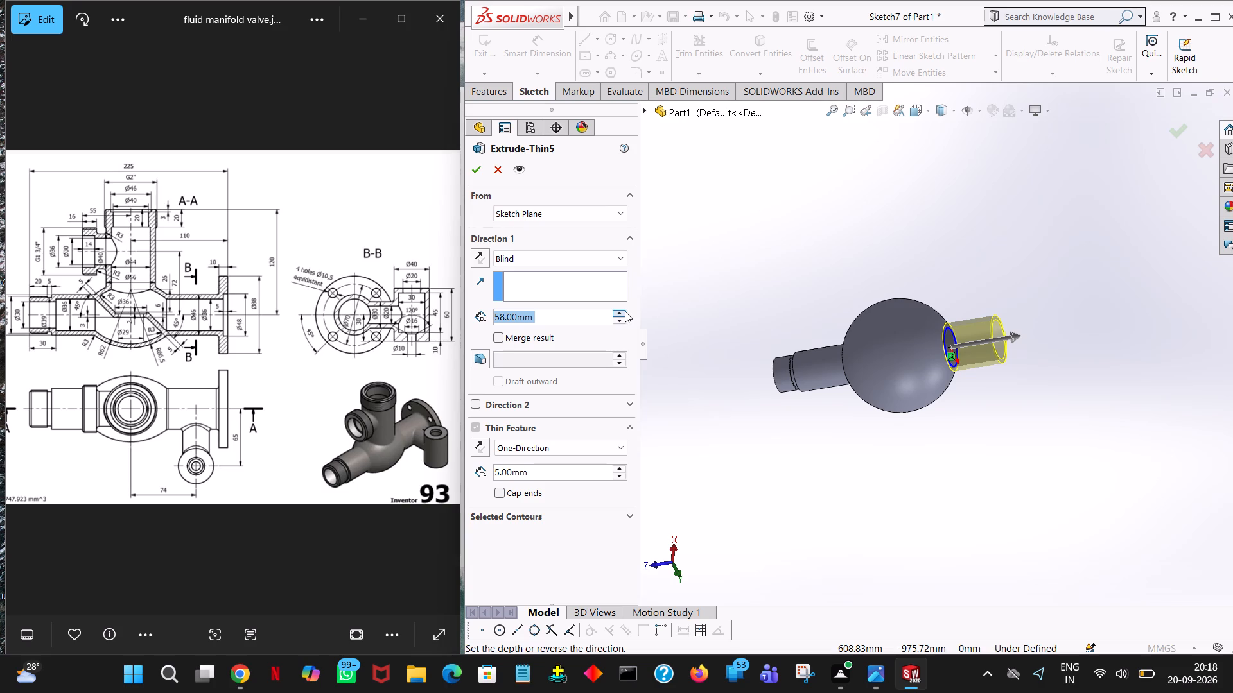
click(625, 311)
middle_drag(874, 229, 893, 252)
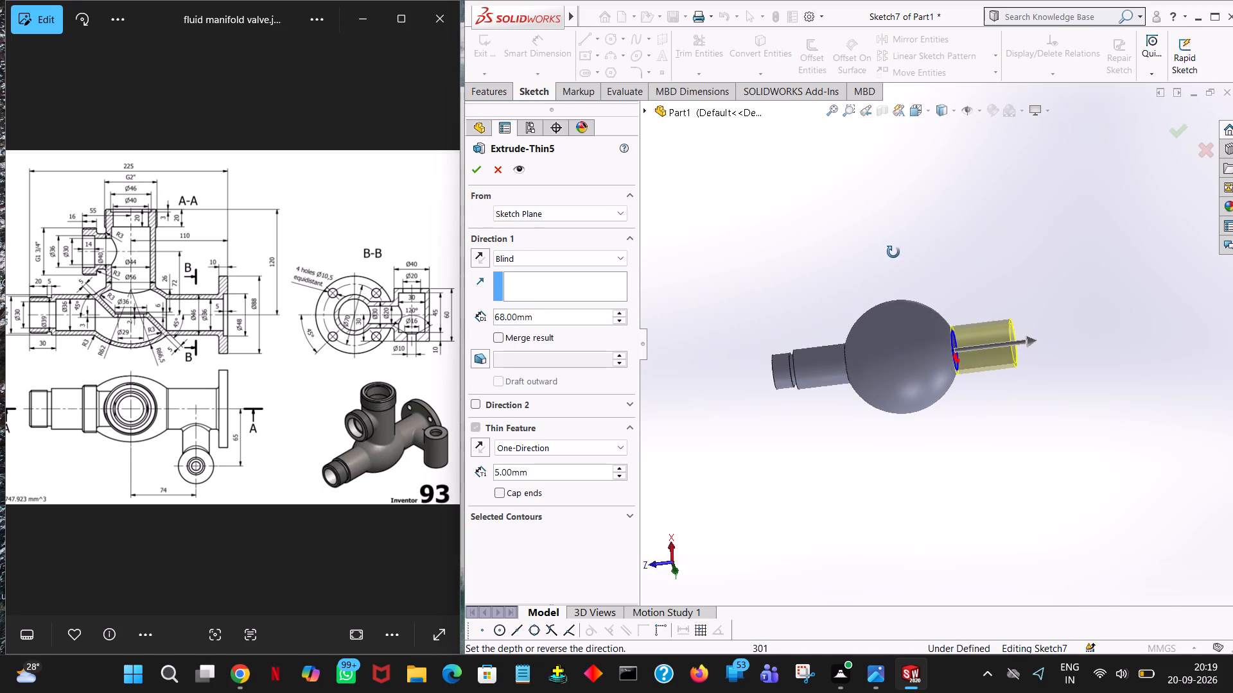
middle_drag(893, 252, 905, 285)
click(624, 325)
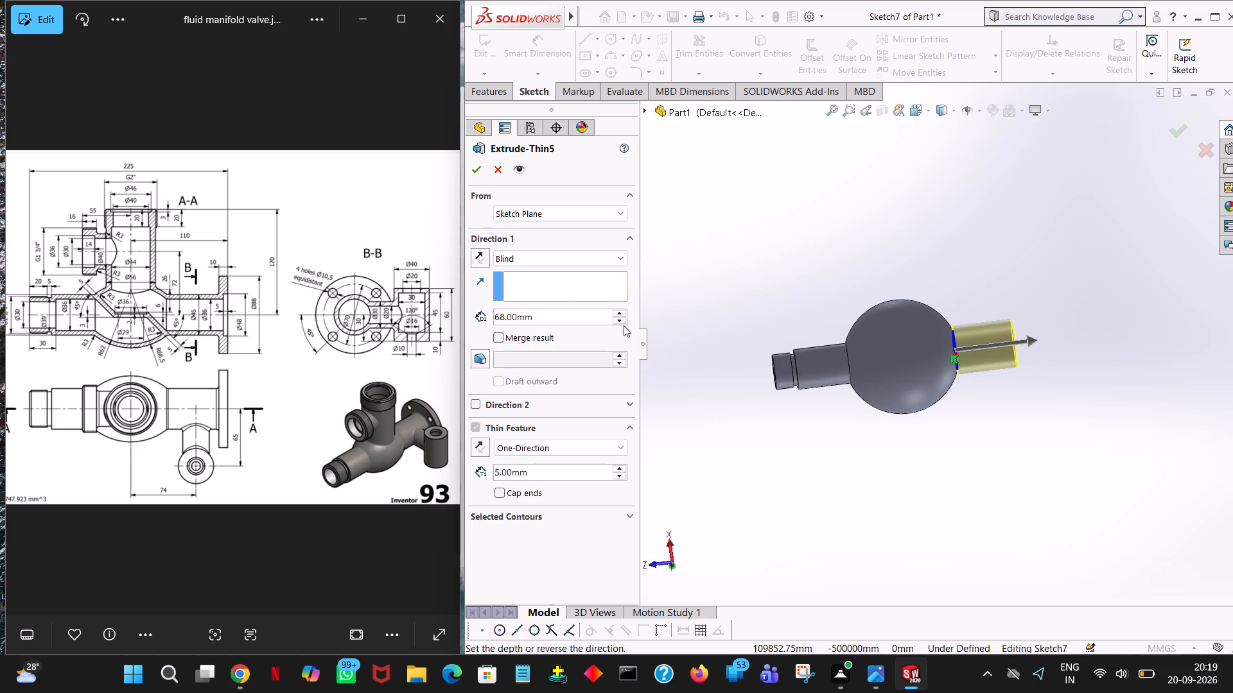
click(620, 321)
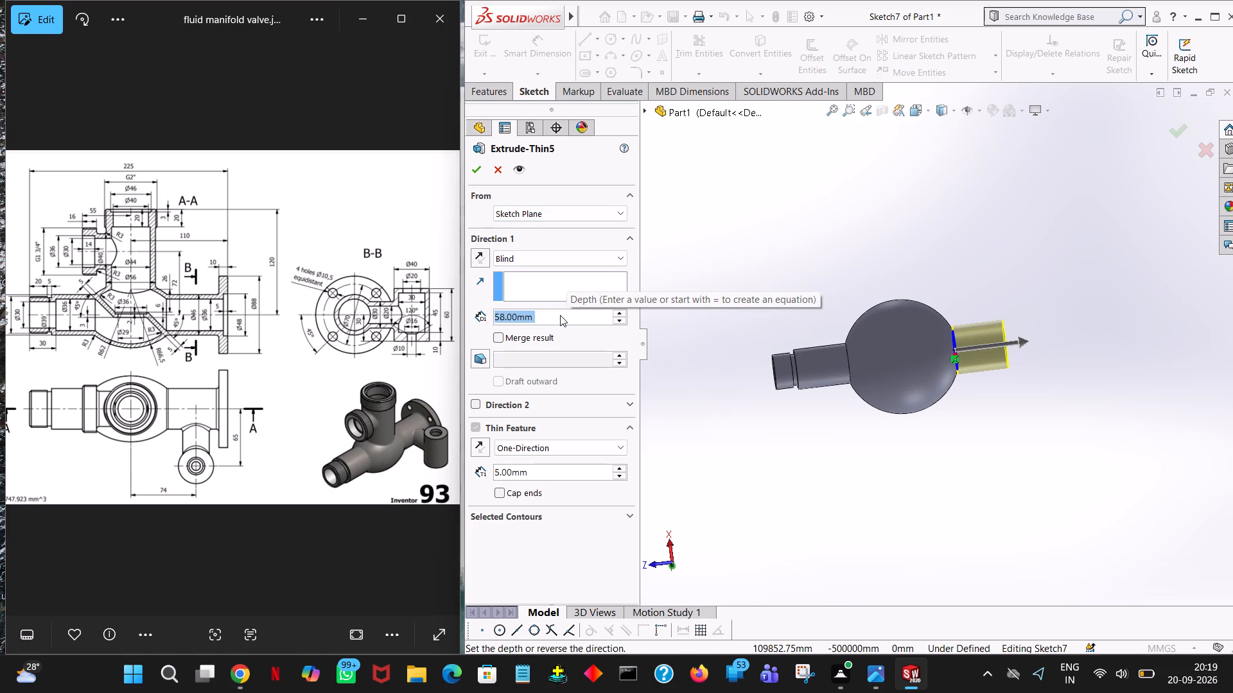
click(620, 311)
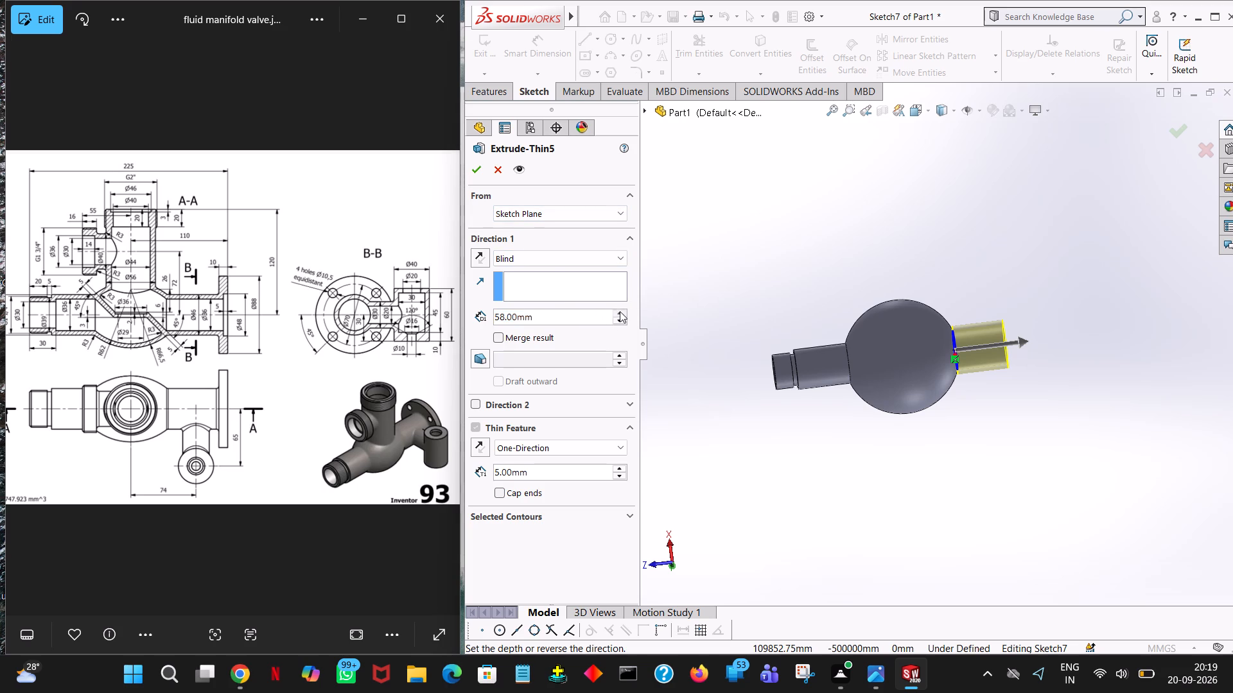
click(479, 167)
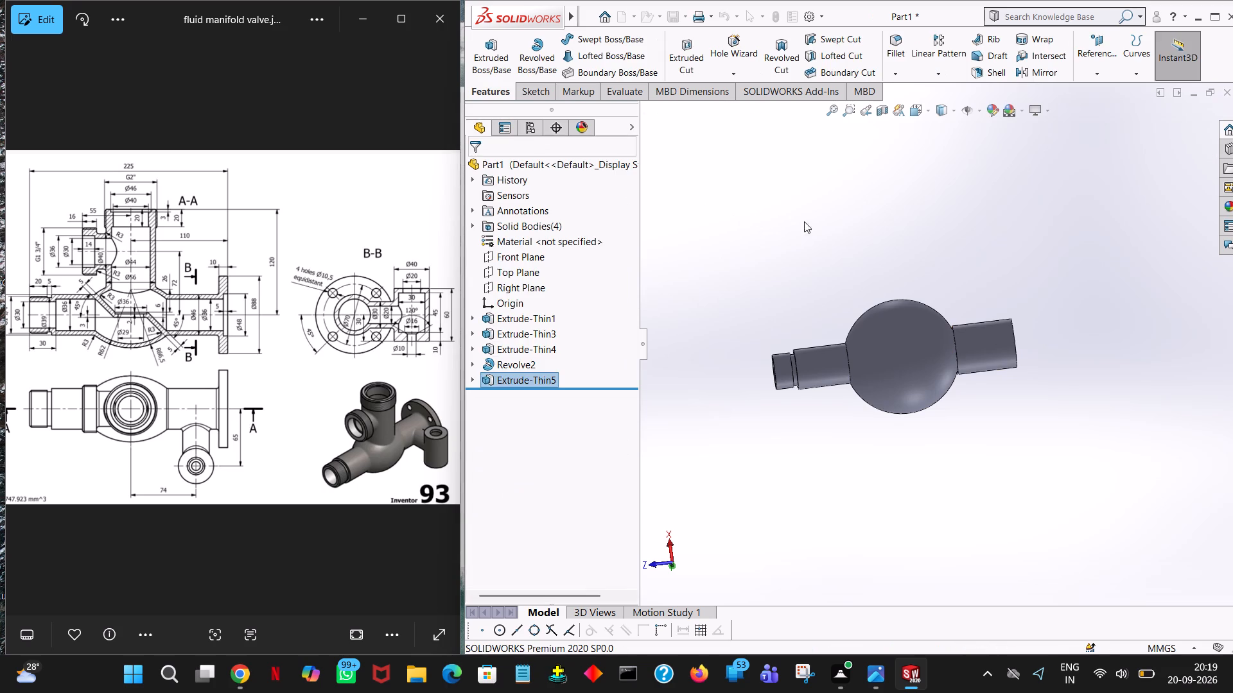
click(844, 225)
Inspect the lengthened side port tube and the opposite port from several angles.
middle_drag(977, 189, 999, 250)
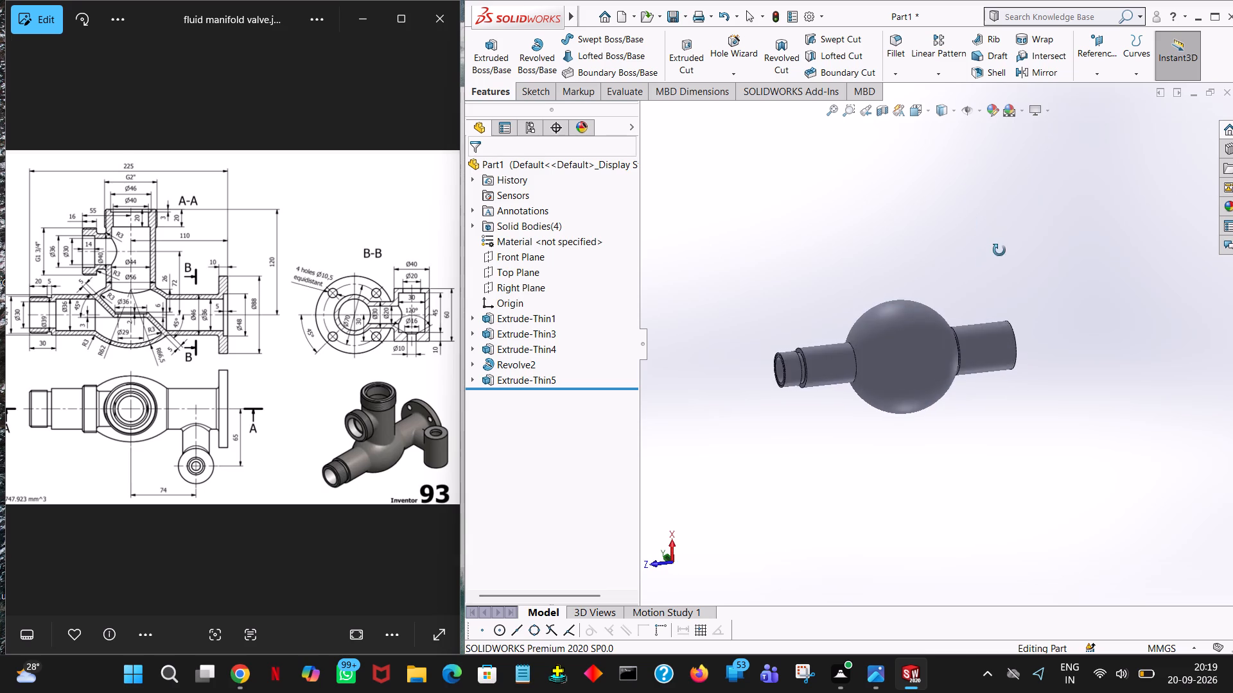
middle_drag(999, 250, 989, 325)
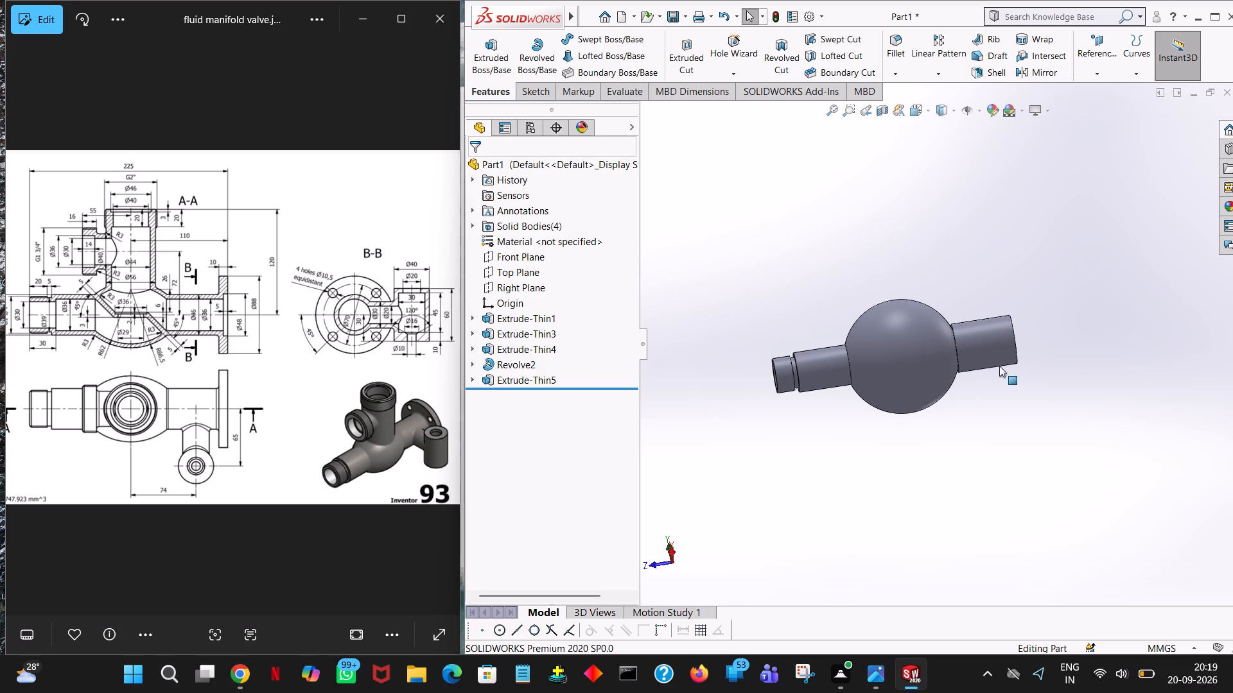
middle_drag(873, 372, 898, 506)
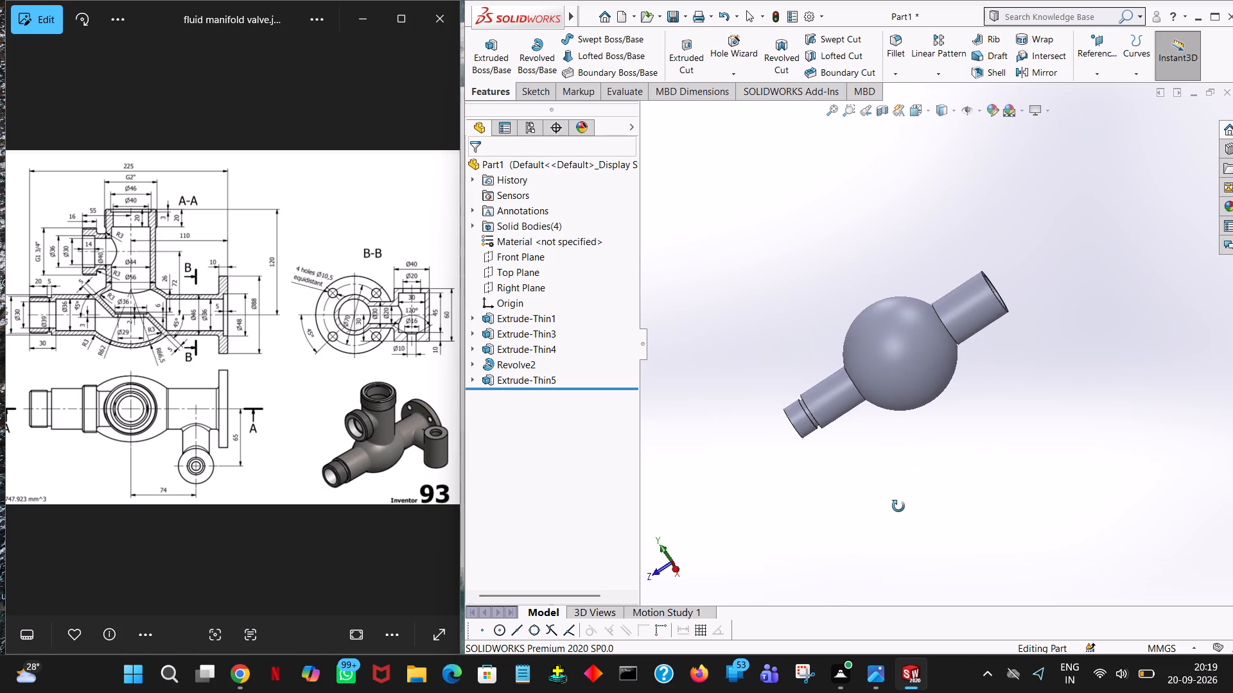
middle_drag(898, 506, 698, 467)
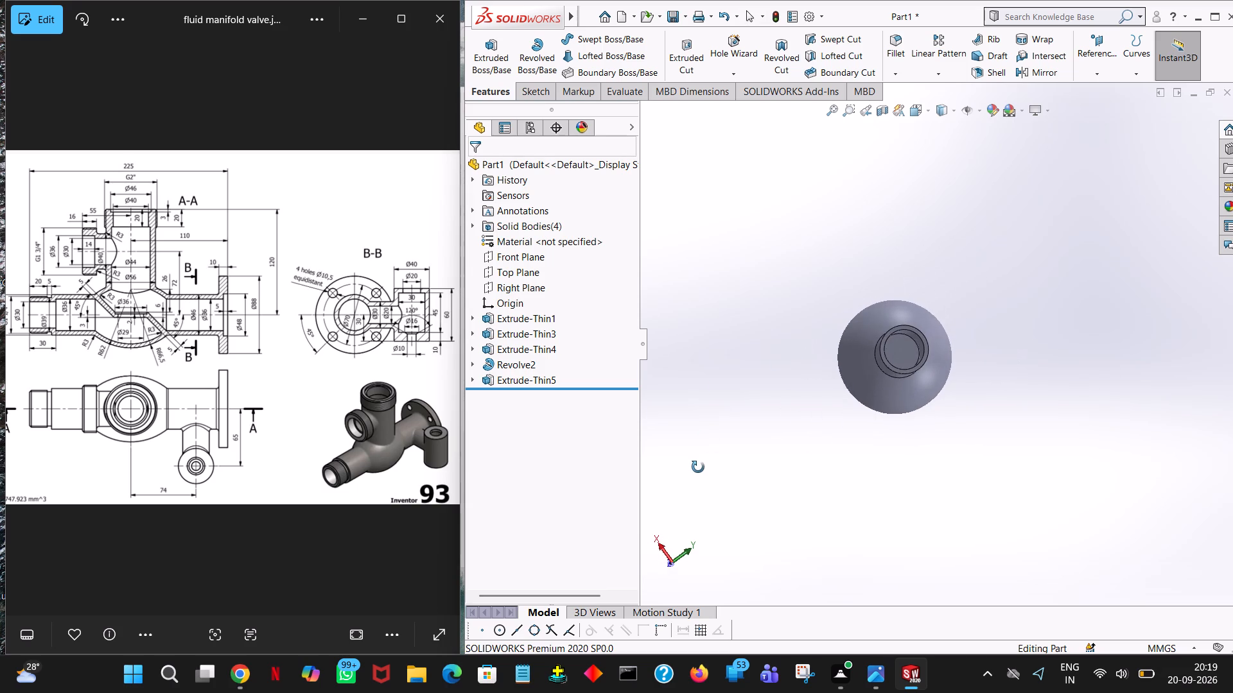
middle_drag(698, 467, 941, 515)
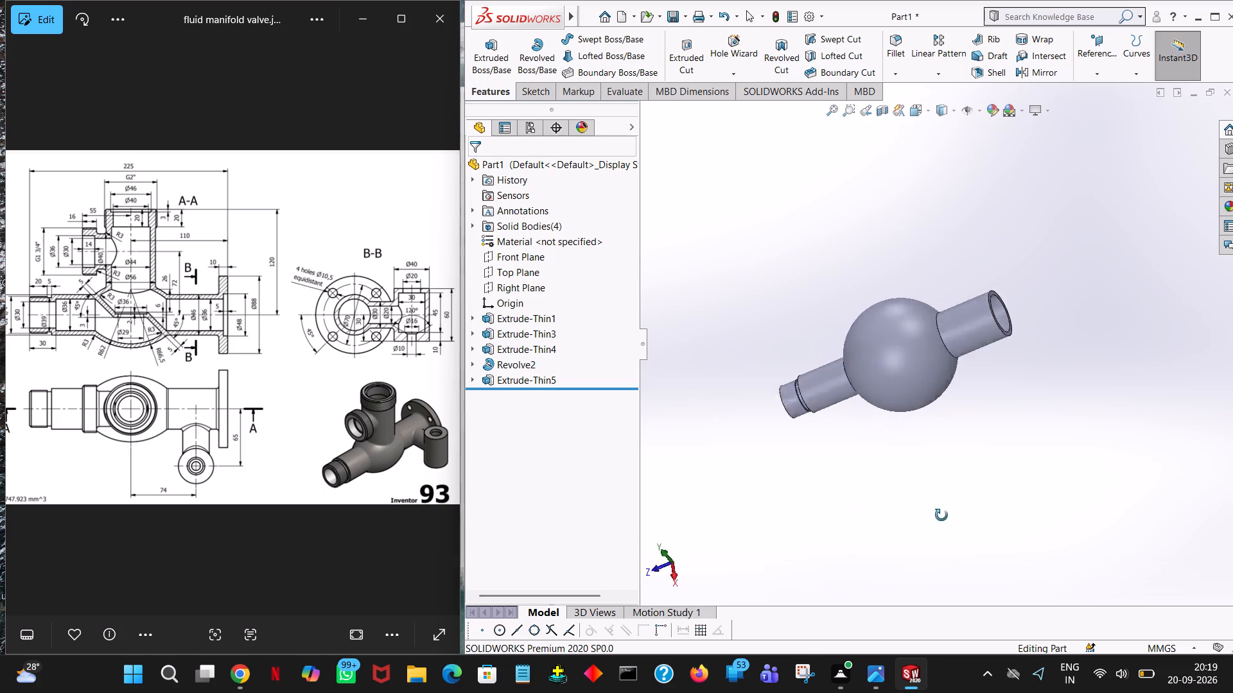
middle_drag(941, 515, 975, 511)
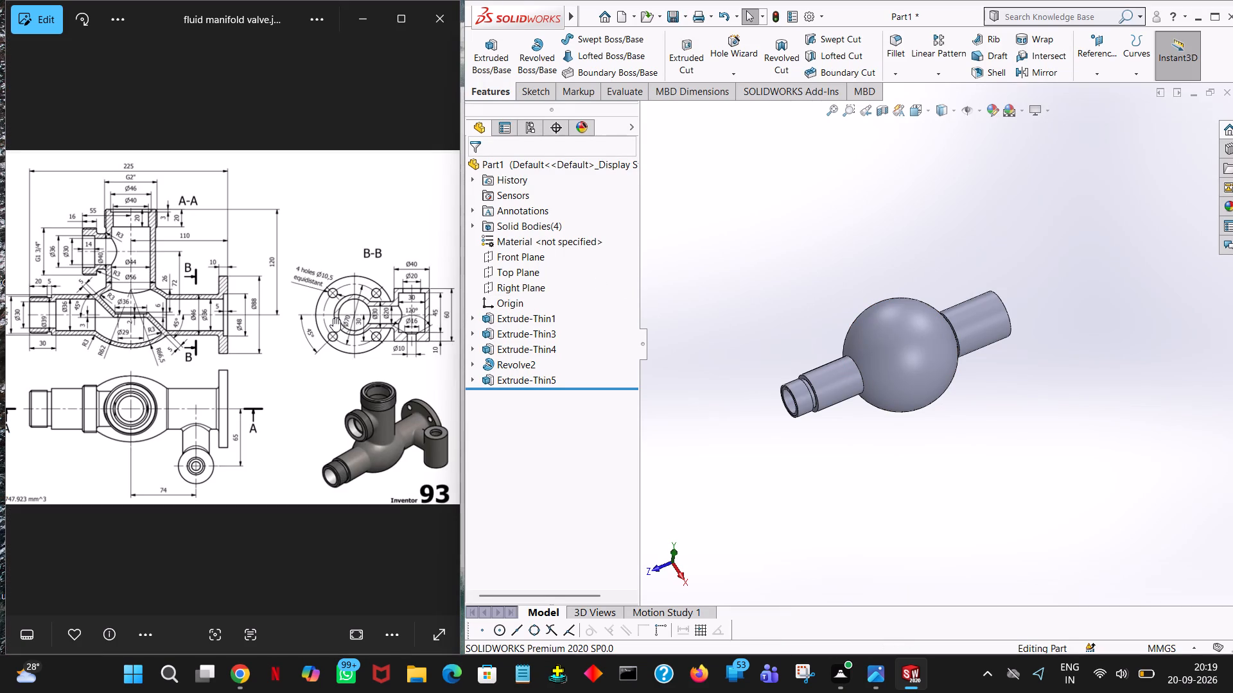
Examine the flange dimensions and bolt hole layout in sections A-A and B-B of the drawing.
ctrl+scroll(393, 310, up, 3)
ctrl+scroll(364, 307, down, 2)
ctrl+scroll(363, 307, up, 8)
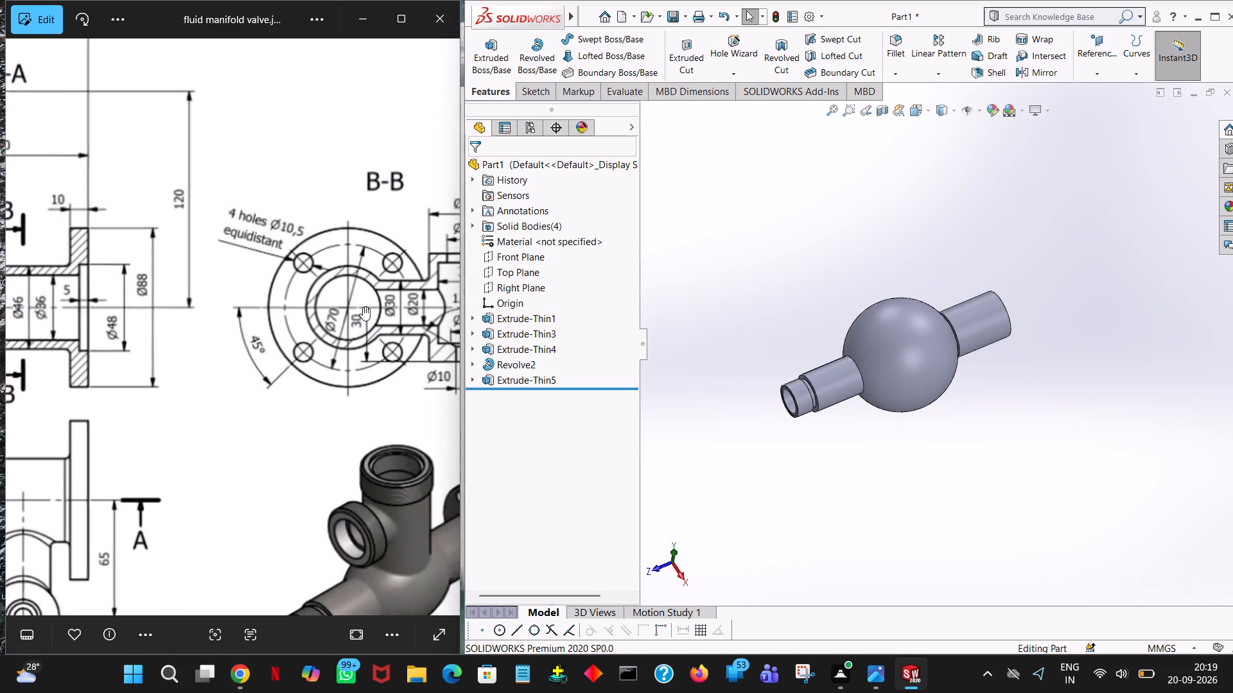
ctrl+scroll(363, 307, up, 2)
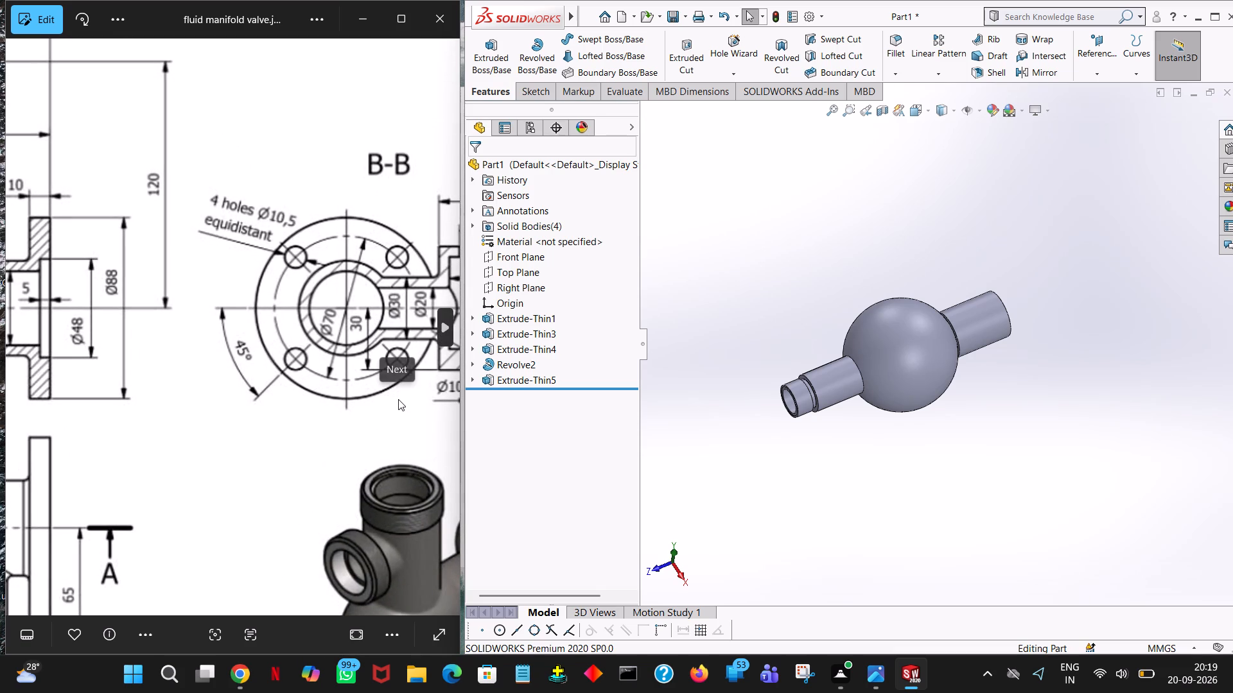
ctrl+scroll(306, 401, down, 2)
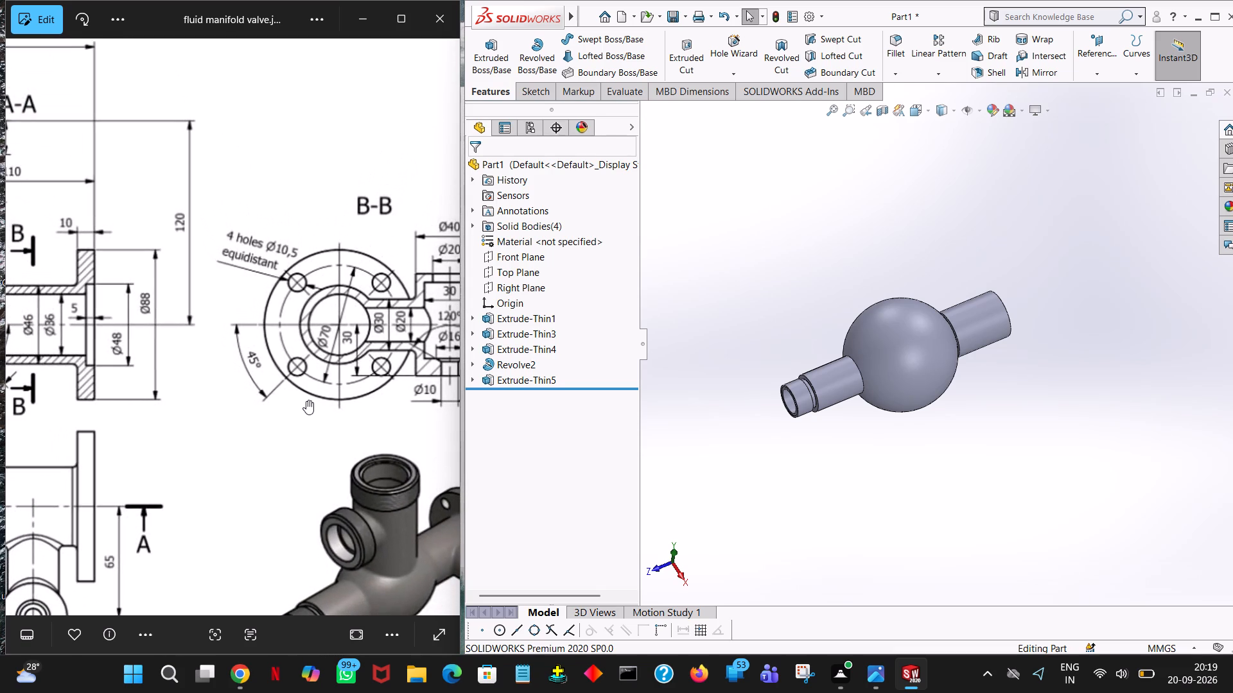
ctrl+scroll(306, 397, down, 2)
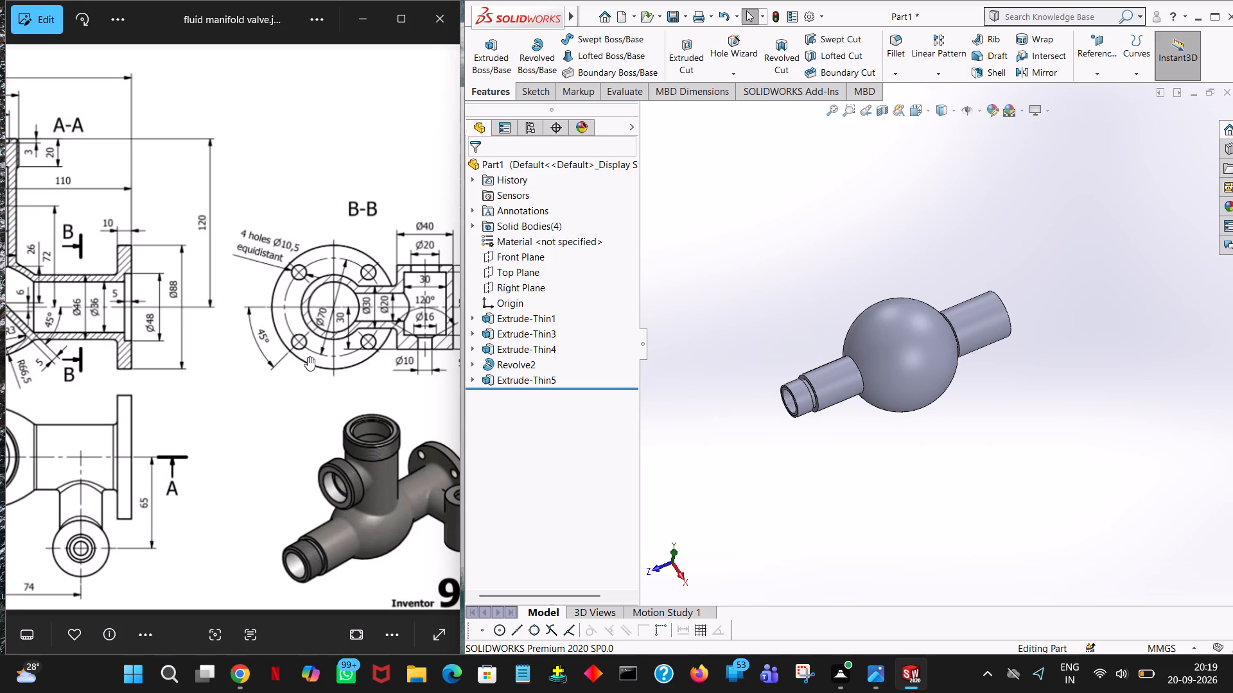
Start an extruded boss sketch on the open end face of the 68 mm side port tube.
click(504, 57)
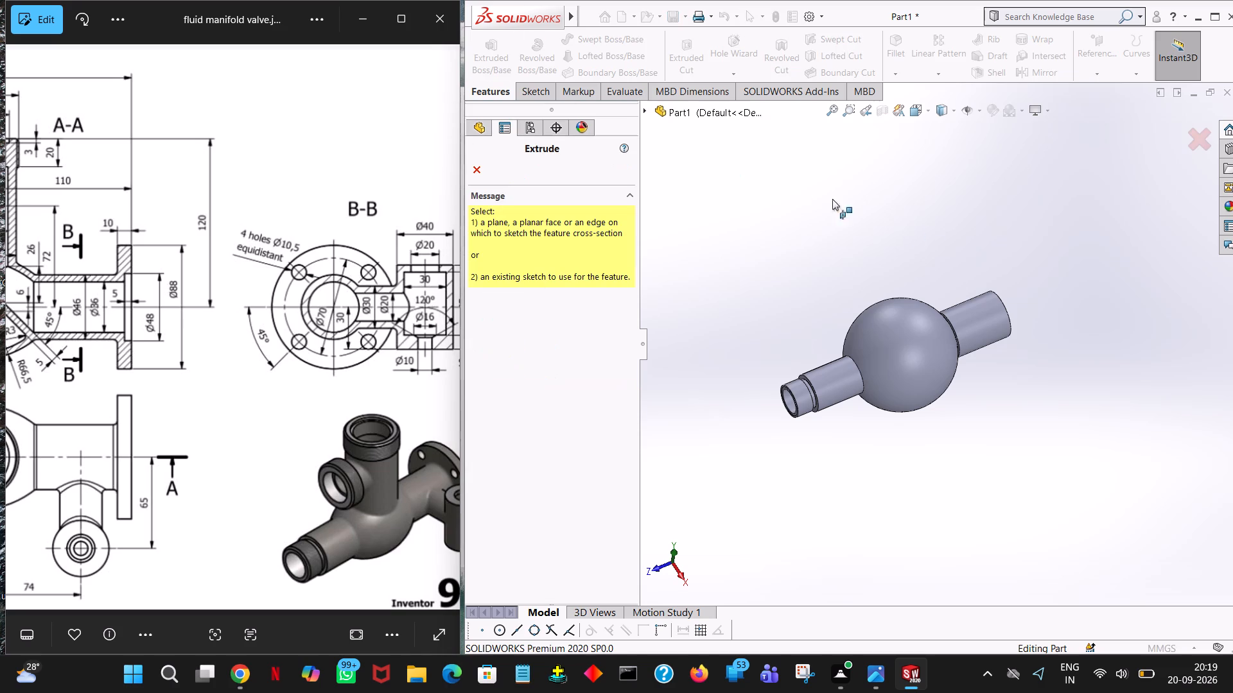
middle_drag(1012, 237, 928, 285)
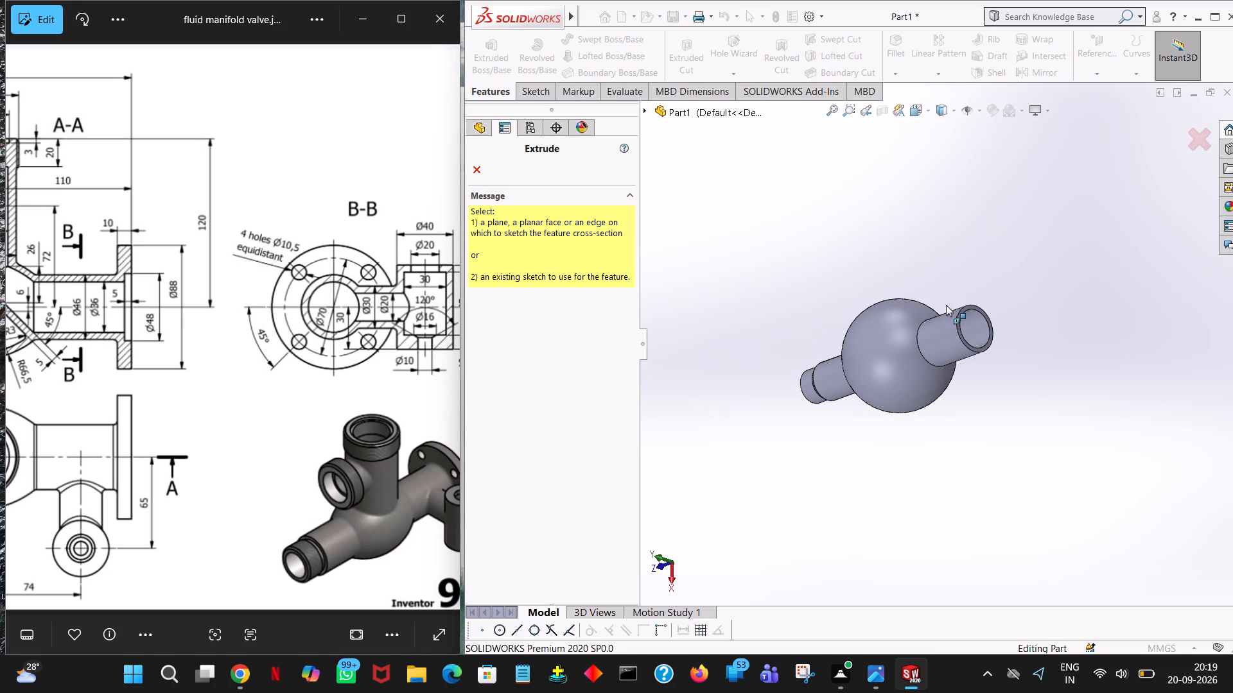
click(965, 310)
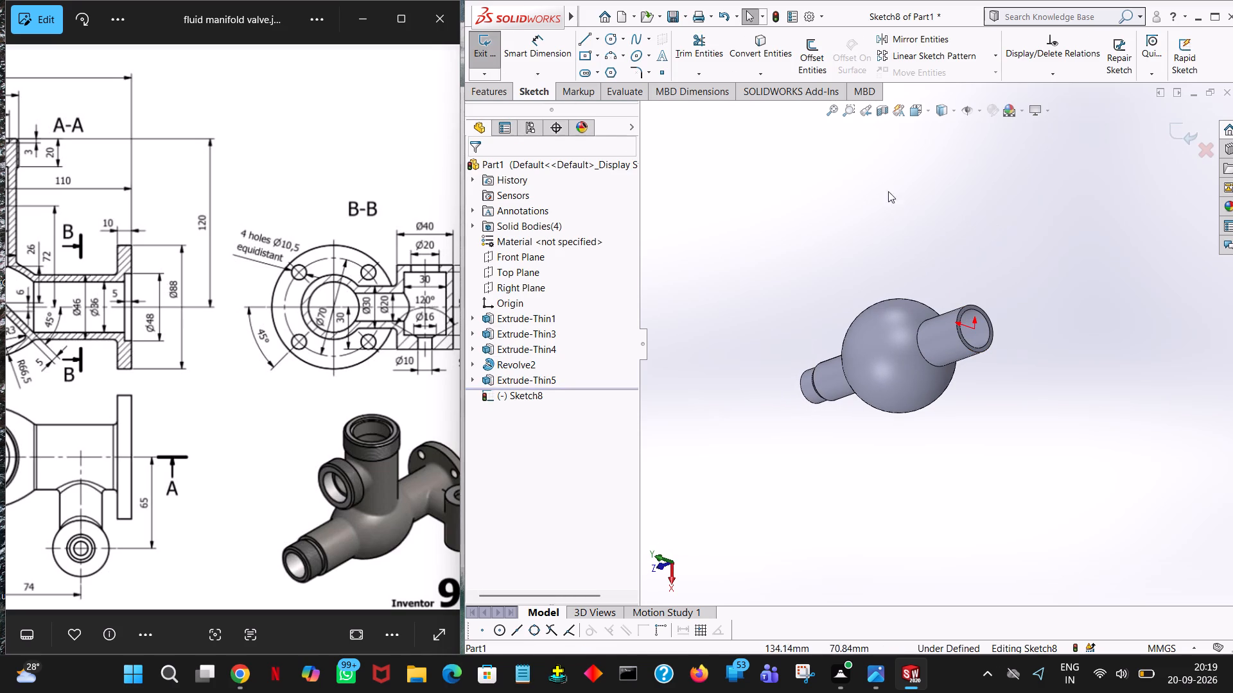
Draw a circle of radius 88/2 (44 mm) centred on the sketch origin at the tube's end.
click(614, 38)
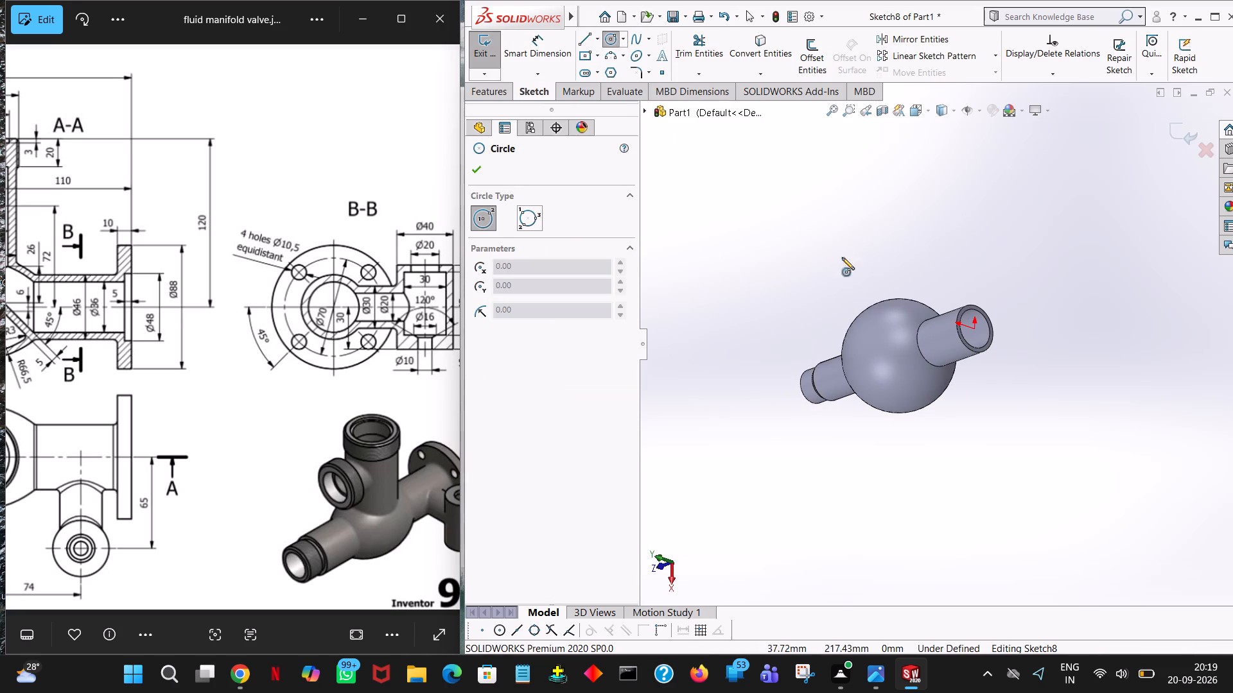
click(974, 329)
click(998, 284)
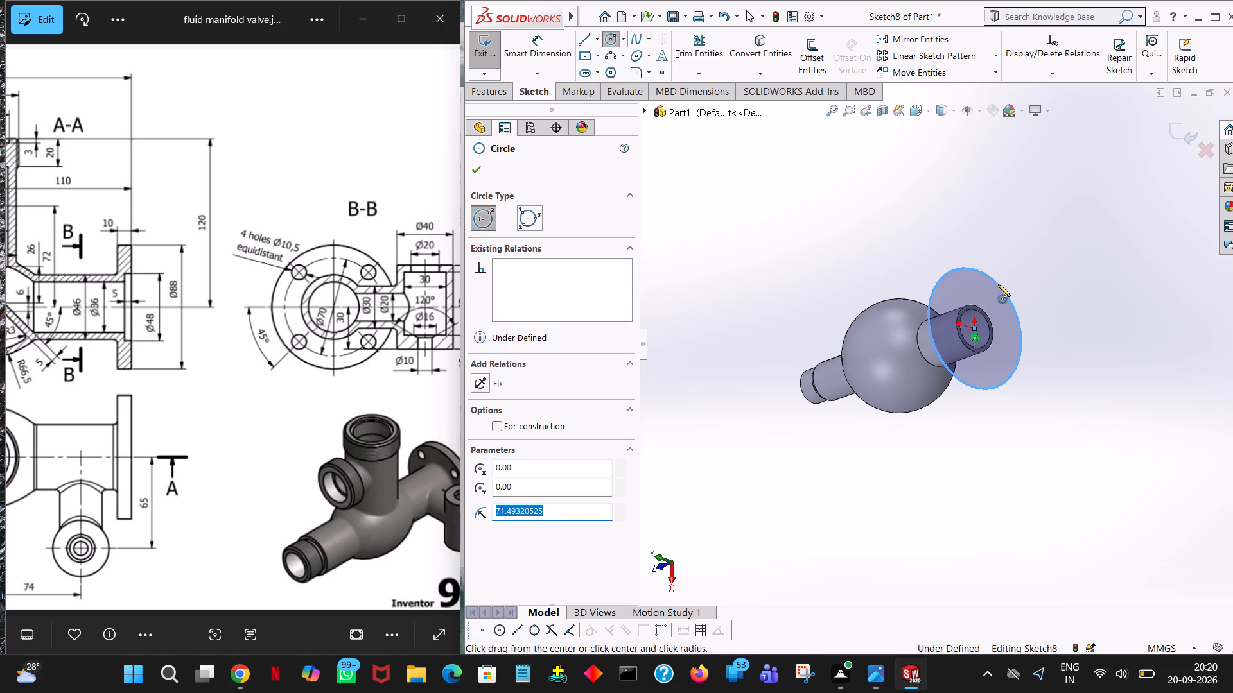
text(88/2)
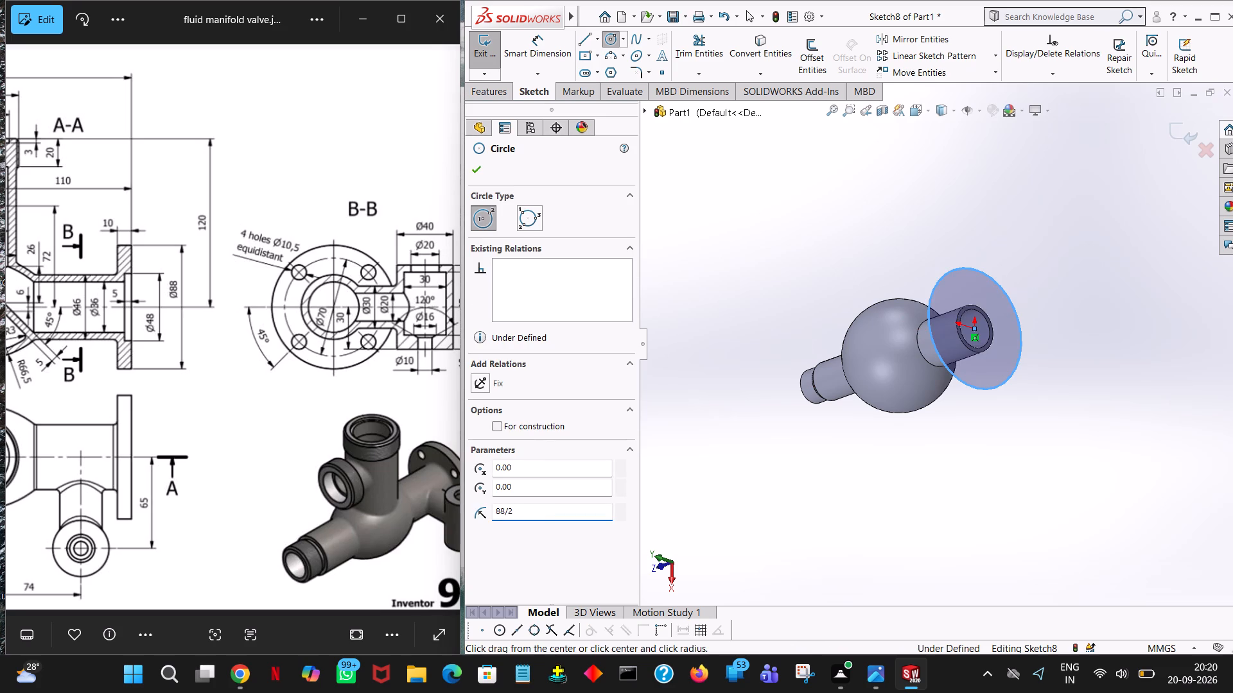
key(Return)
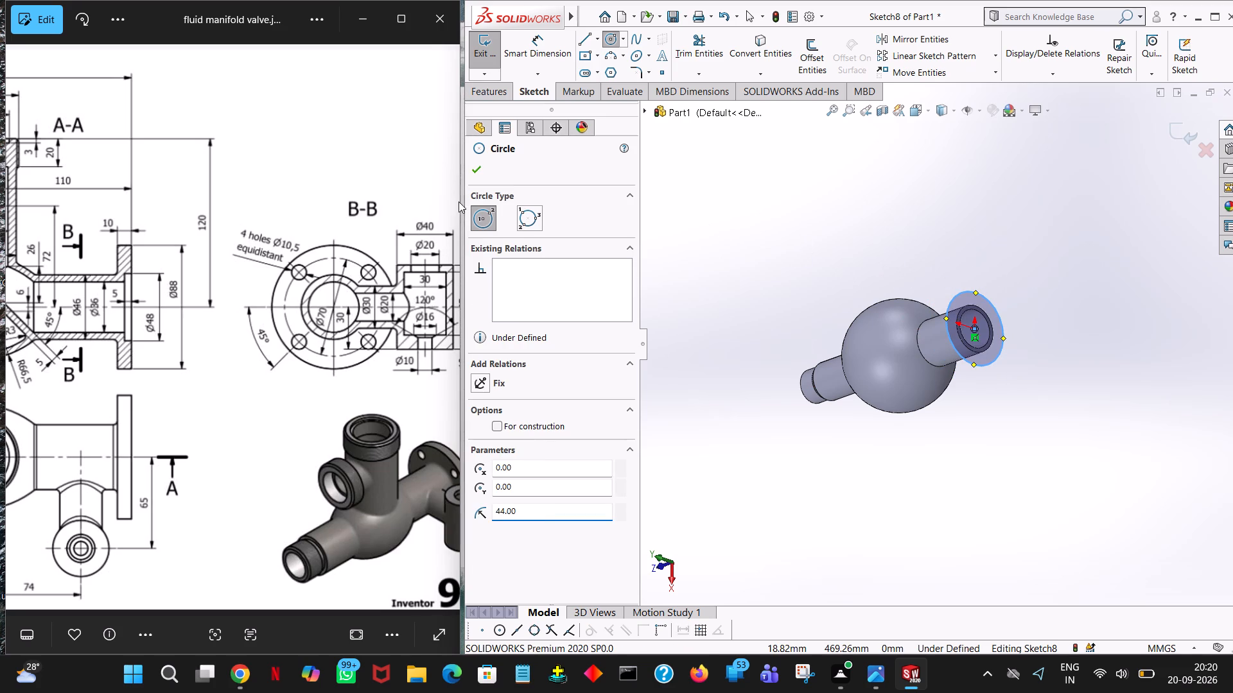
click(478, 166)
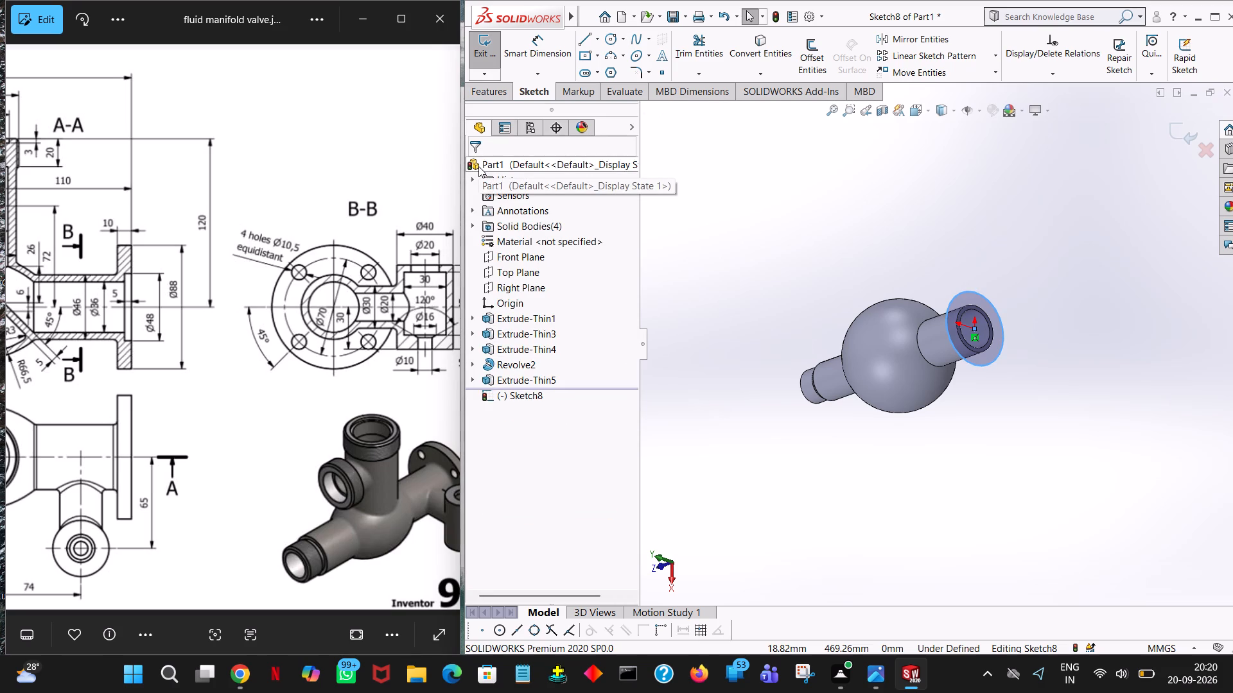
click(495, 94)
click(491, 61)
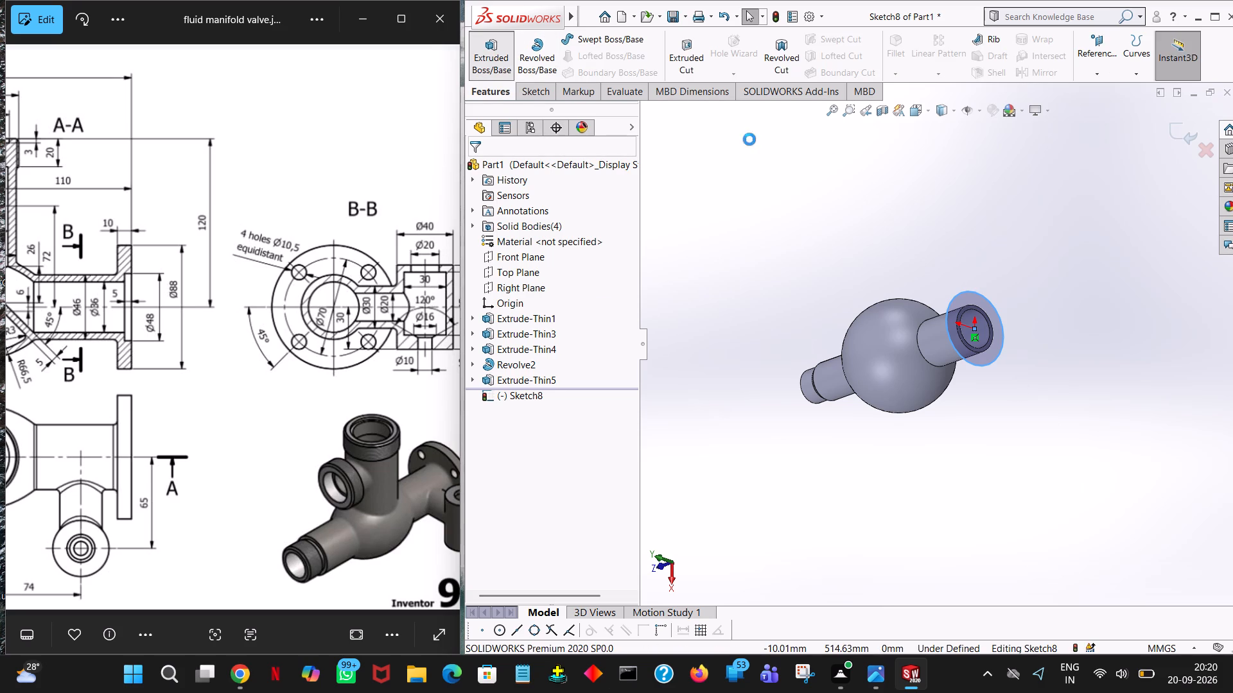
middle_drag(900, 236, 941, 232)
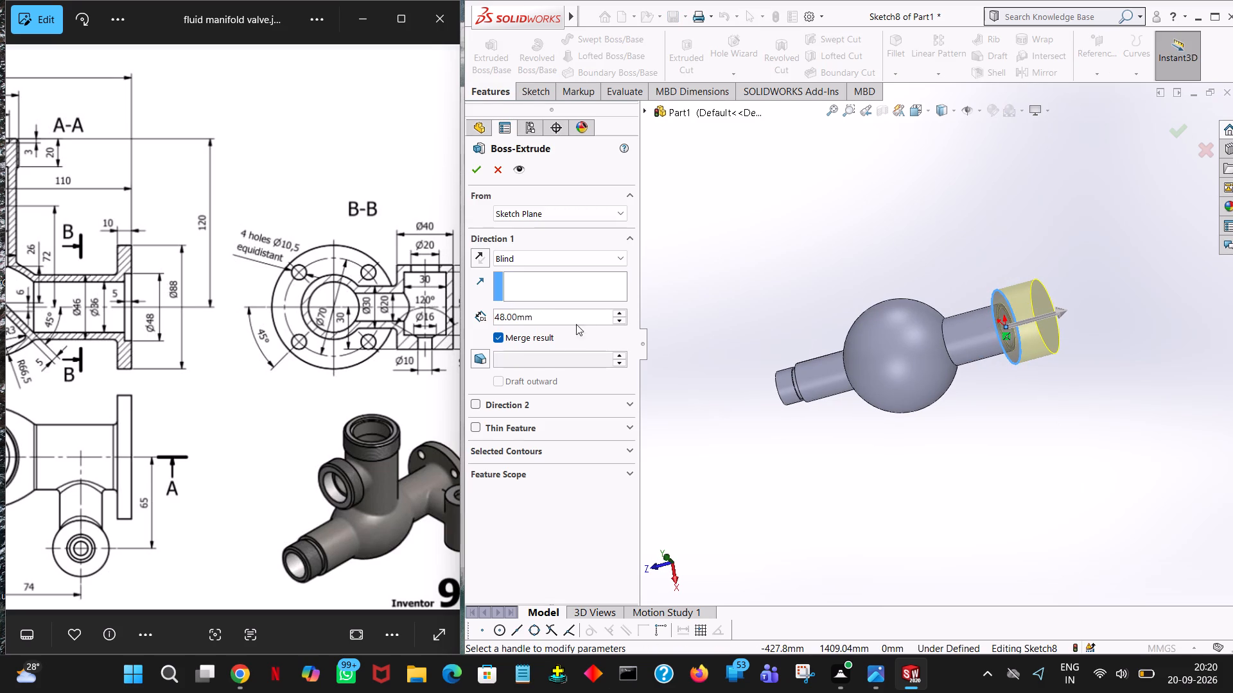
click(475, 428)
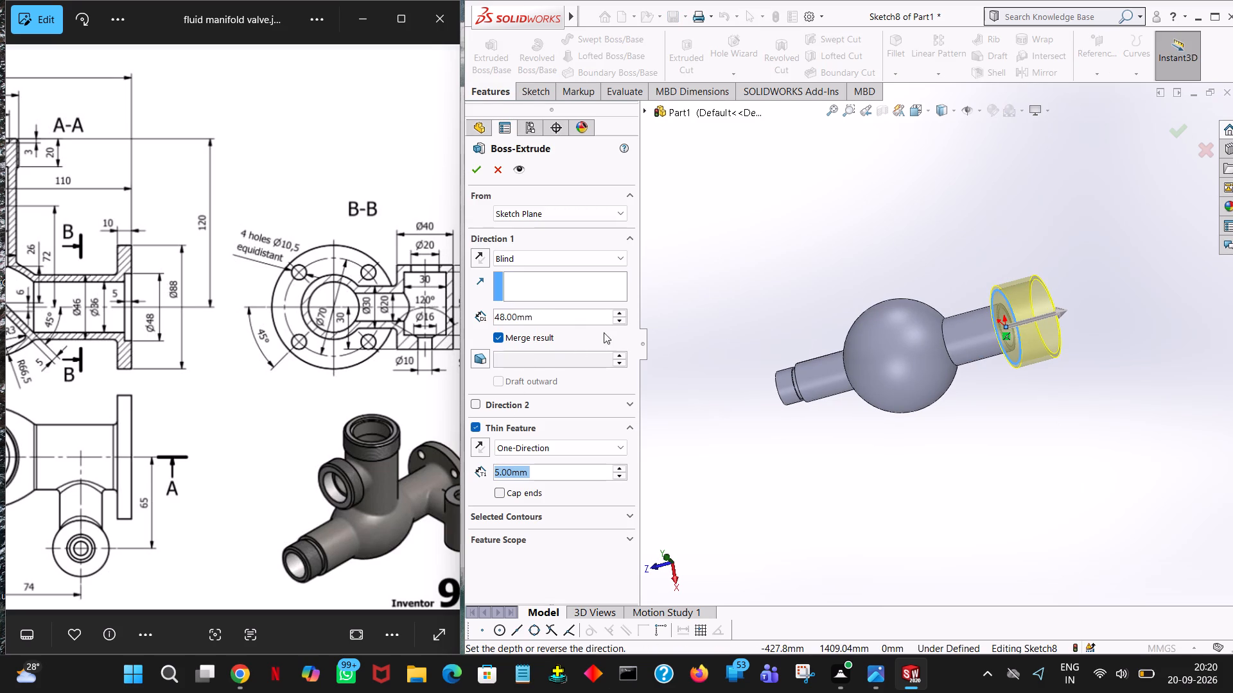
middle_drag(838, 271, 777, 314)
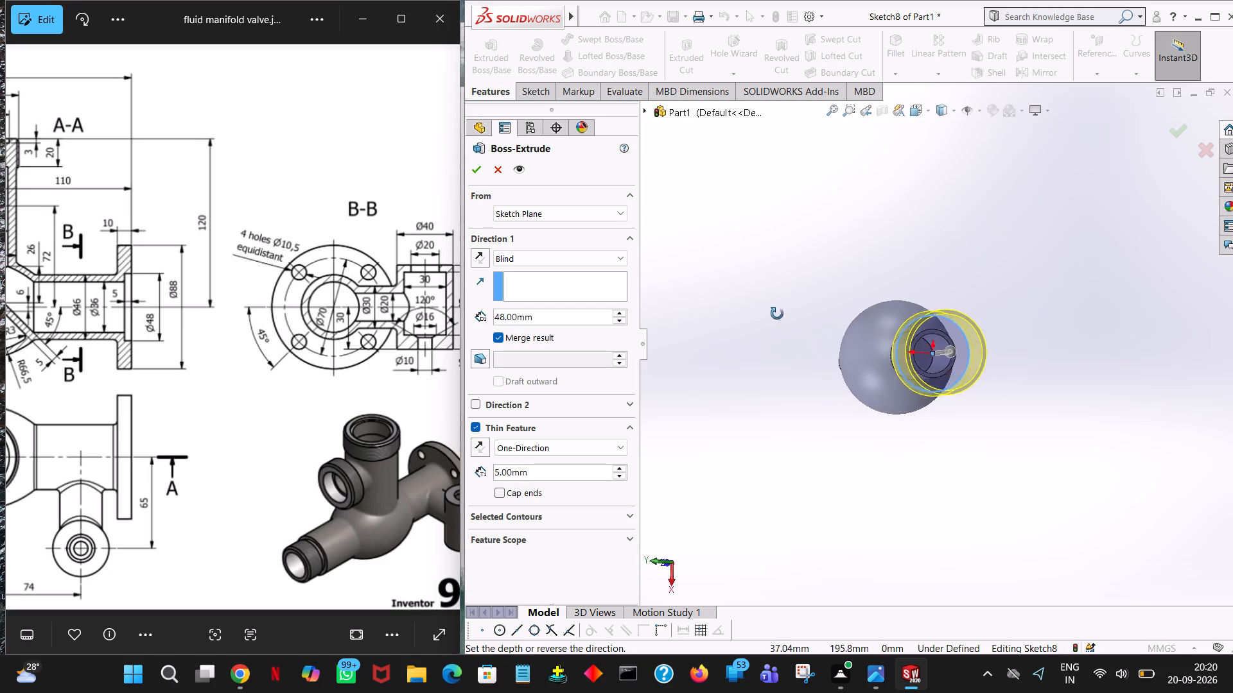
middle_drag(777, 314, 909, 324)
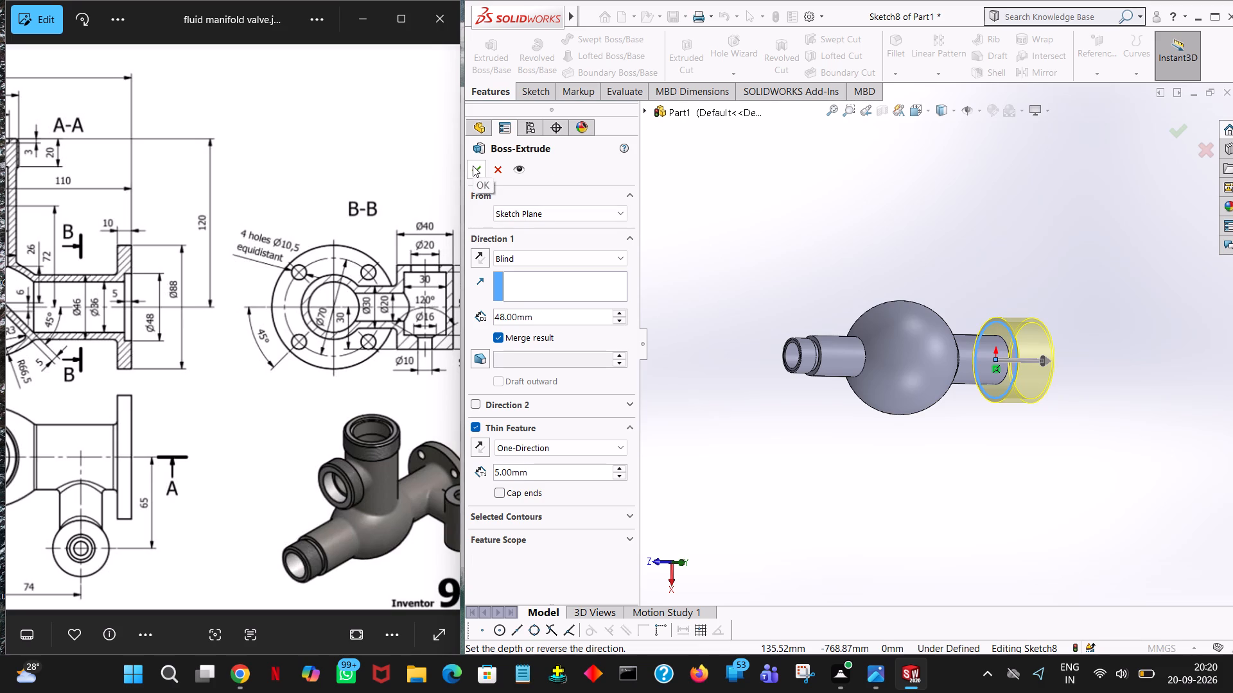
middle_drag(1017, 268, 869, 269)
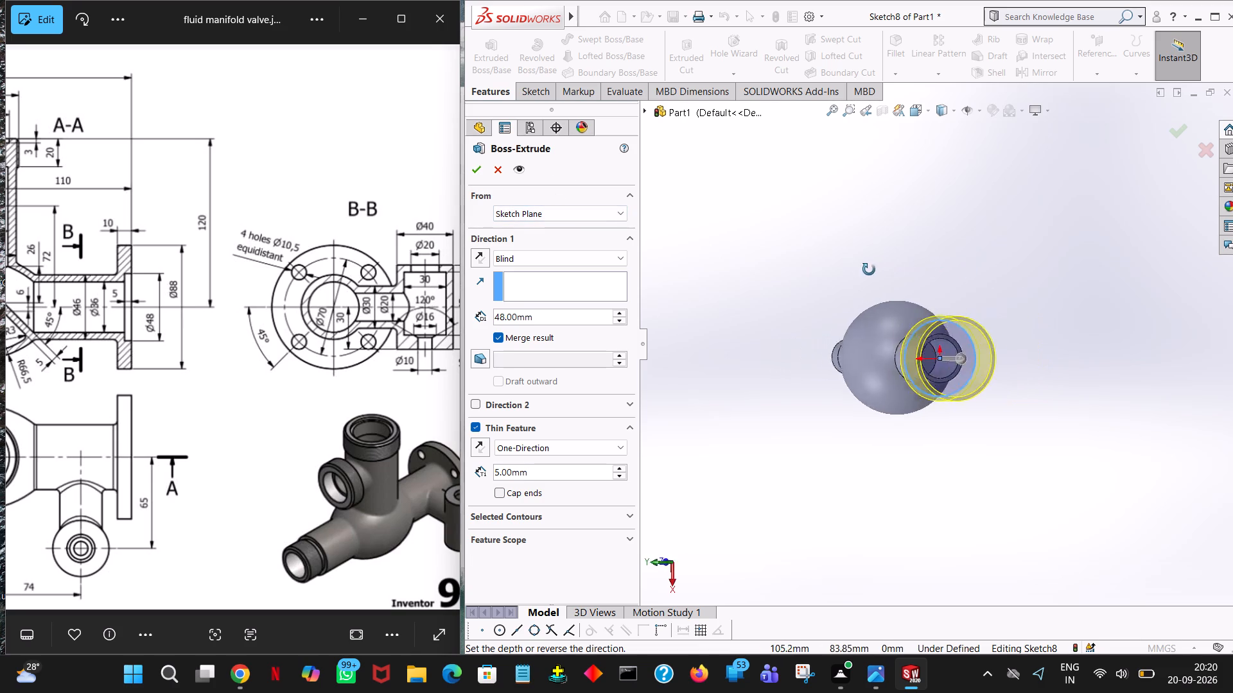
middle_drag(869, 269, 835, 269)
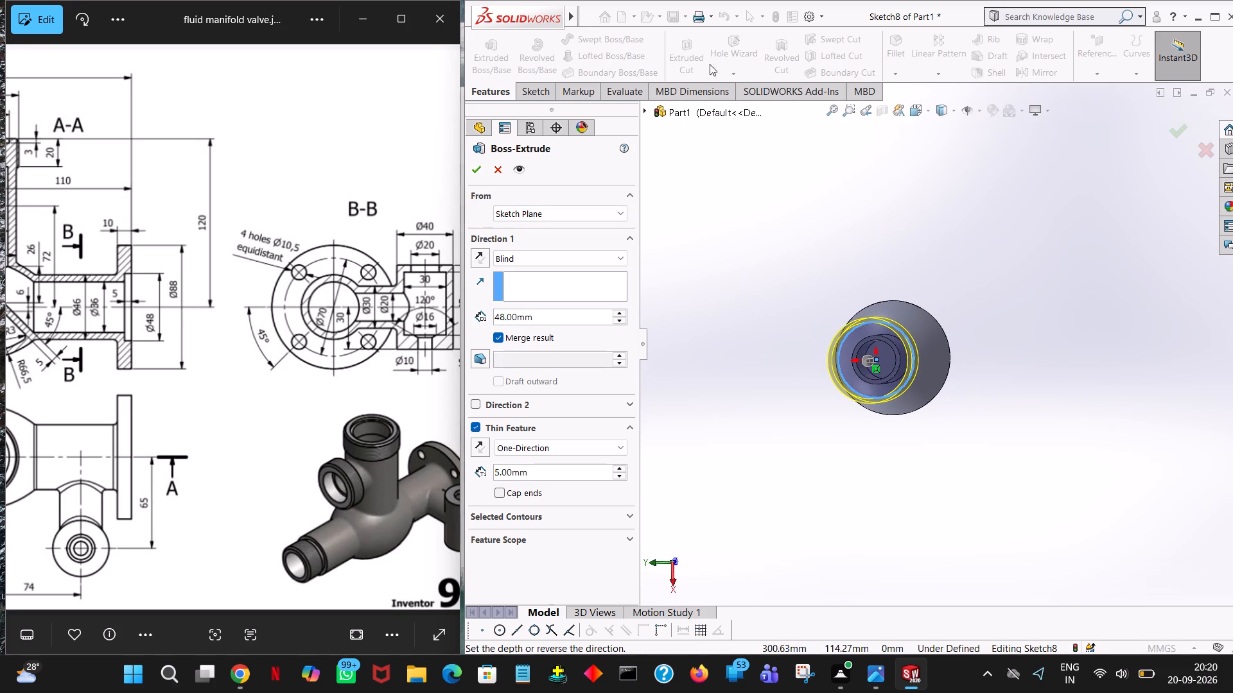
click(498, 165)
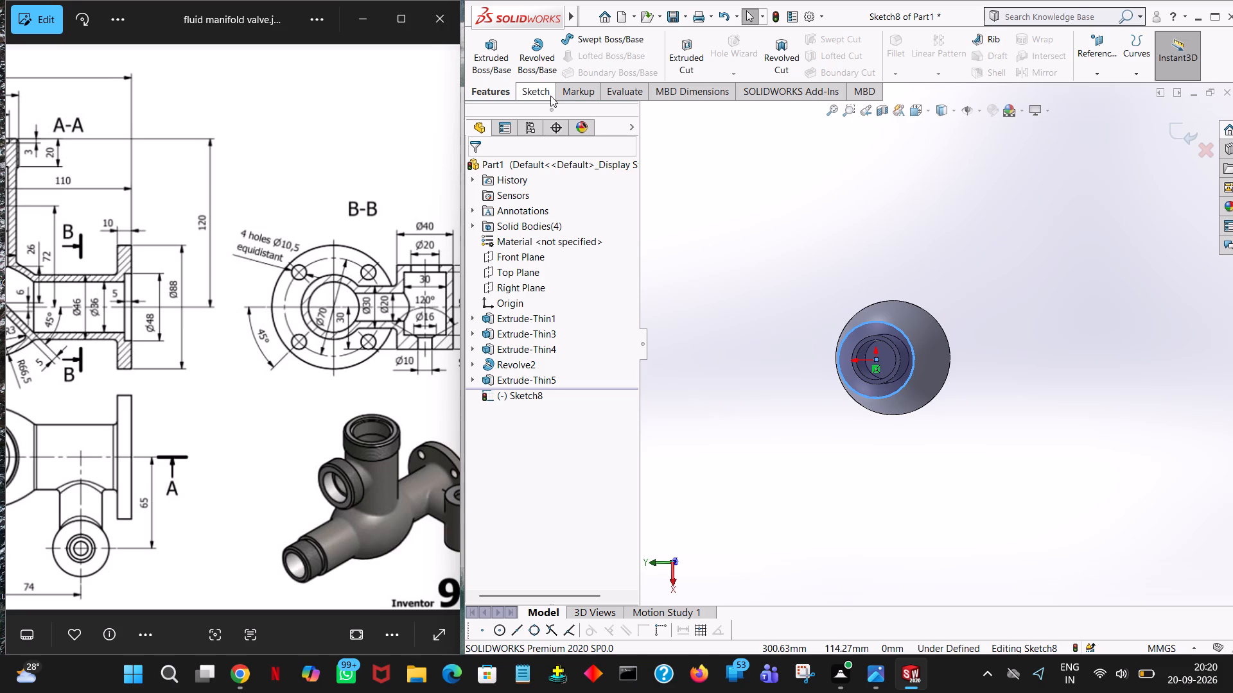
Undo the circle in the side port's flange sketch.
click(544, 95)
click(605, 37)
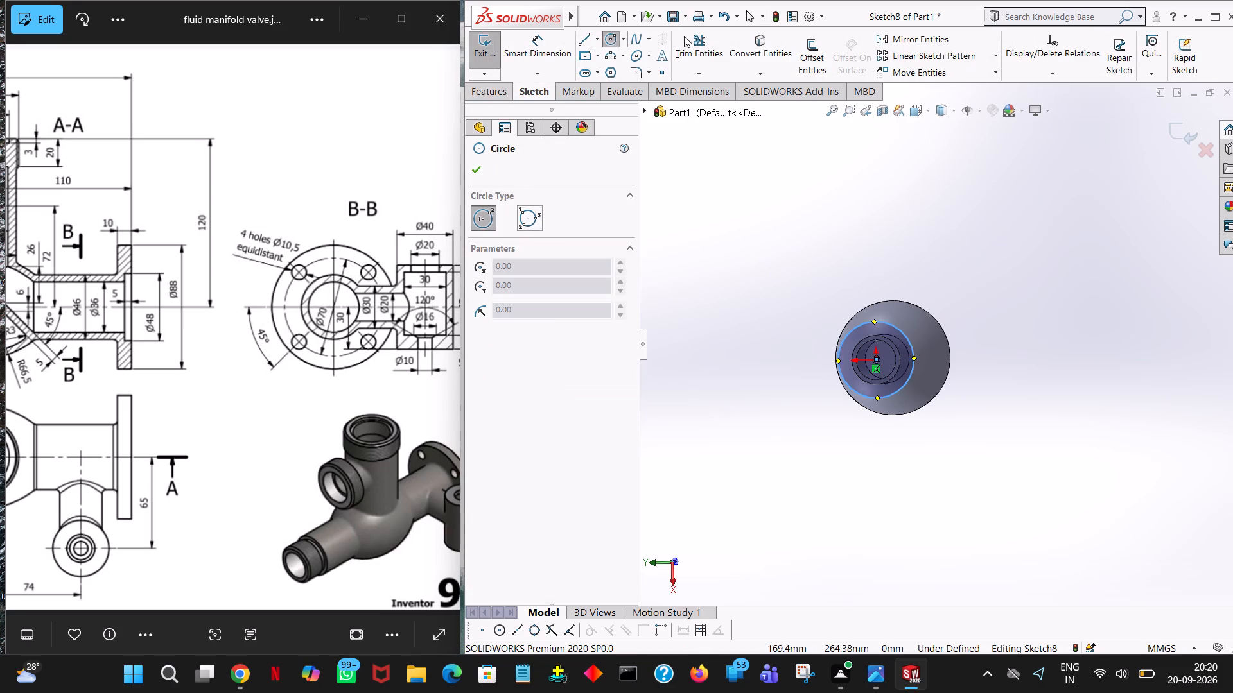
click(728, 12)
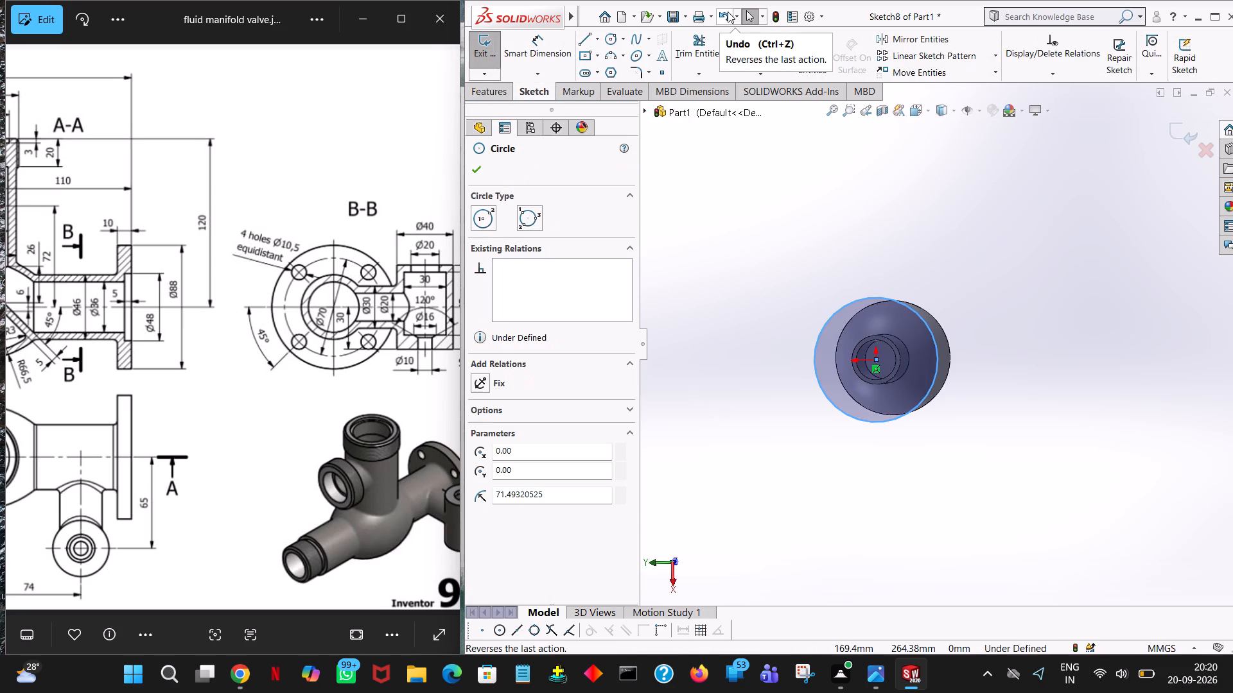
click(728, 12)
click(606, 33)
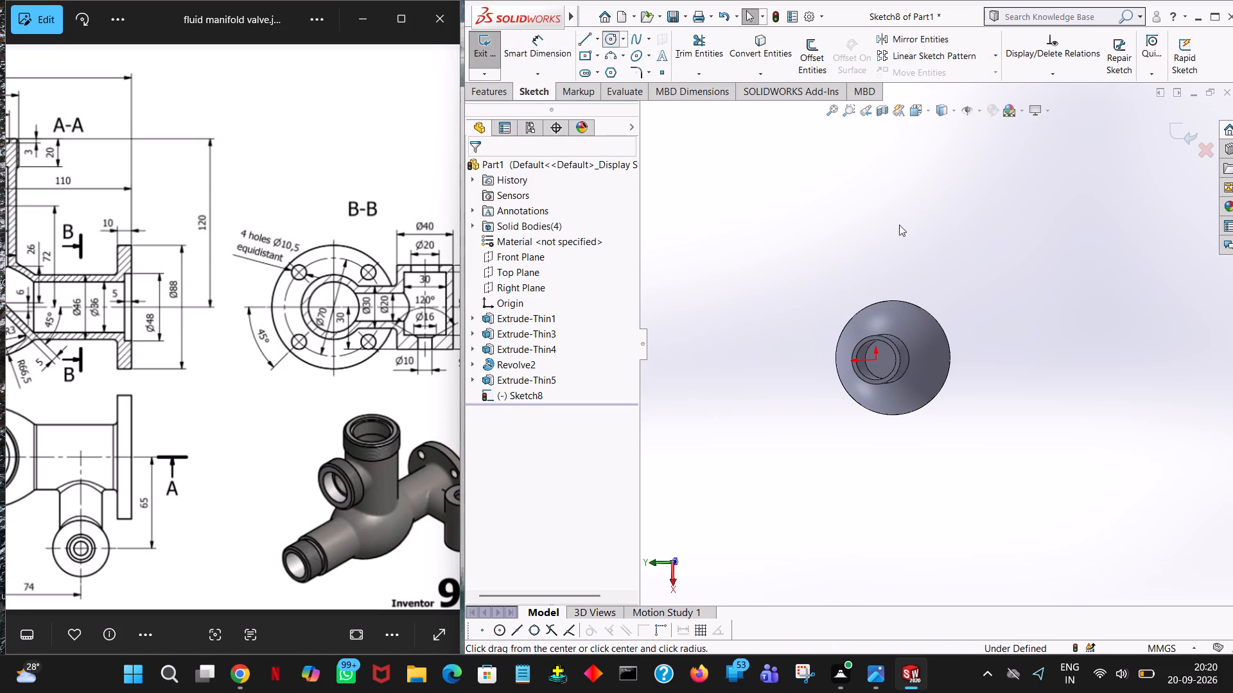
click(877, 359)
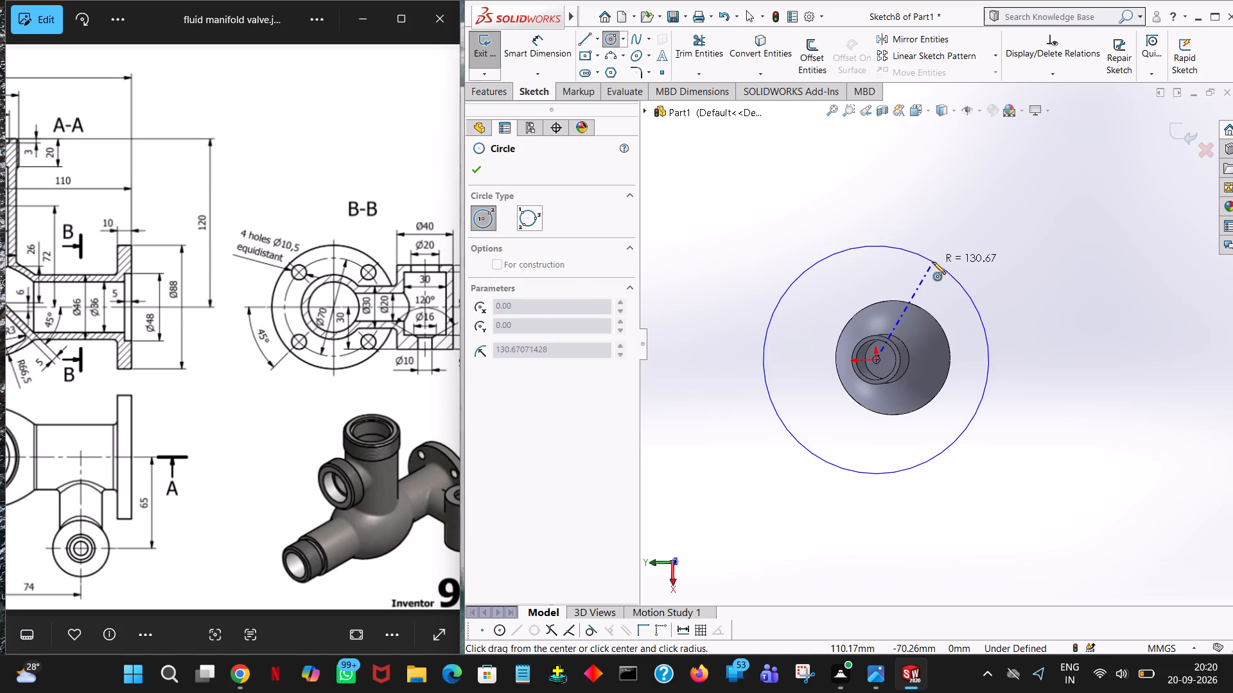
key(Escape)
Draw the flange outline as a circle of radius 88/2 (44 mm) centred on the side port tube's axis.
click(608, 36)
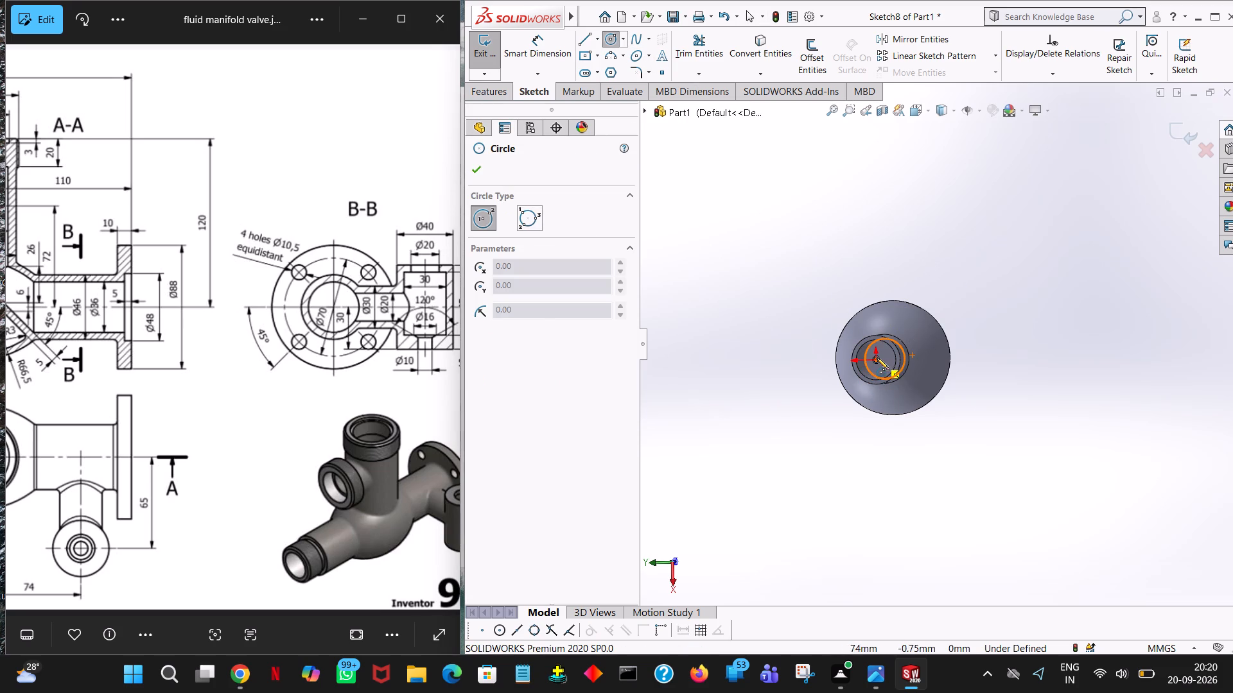
middle_drag(986, 364, 1005, 374)
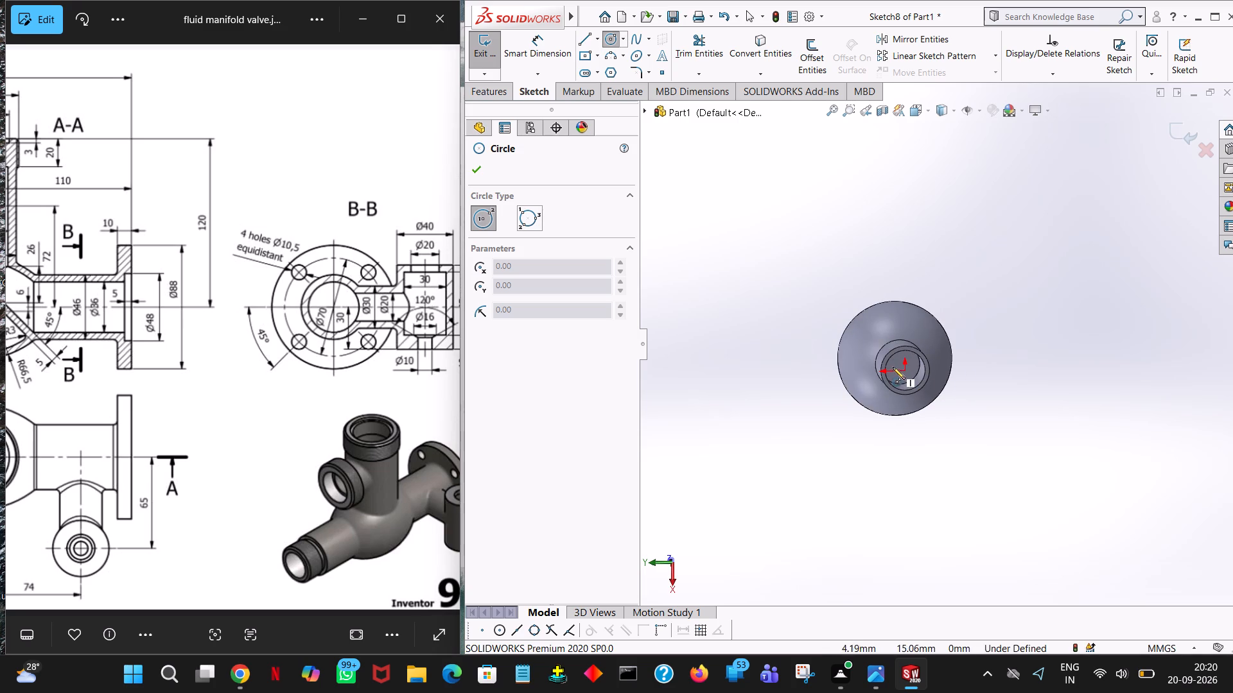
click(905, 370)
click(907, 329)
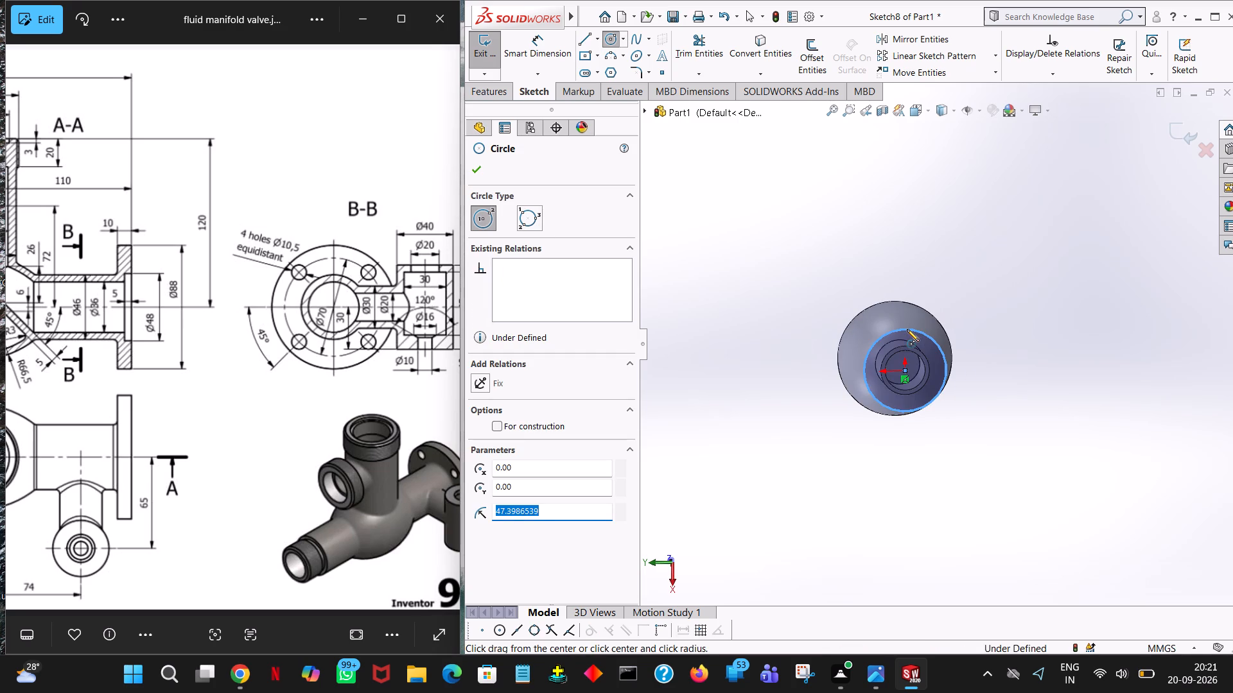
text(88/2)
key(Return)
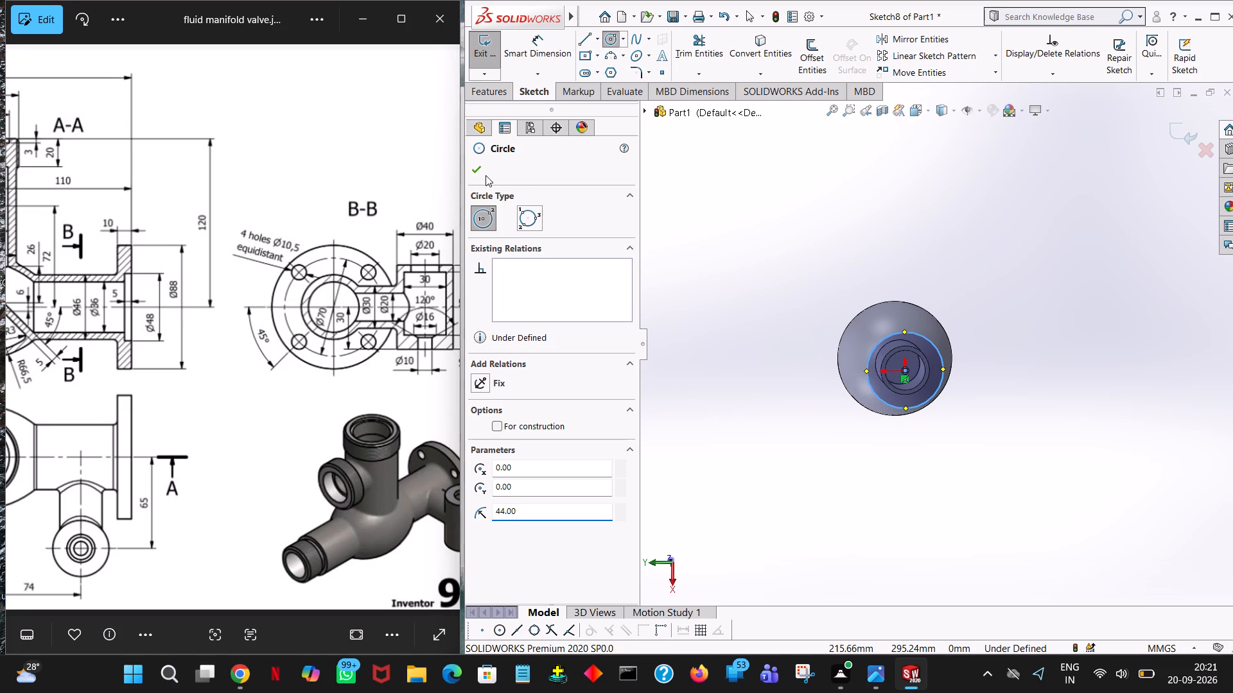
click(472, 164)
Extrude the flange circle as a blind boss 10 mm deep, reversed toward the spherical body, with merged result.
click(485, 91)
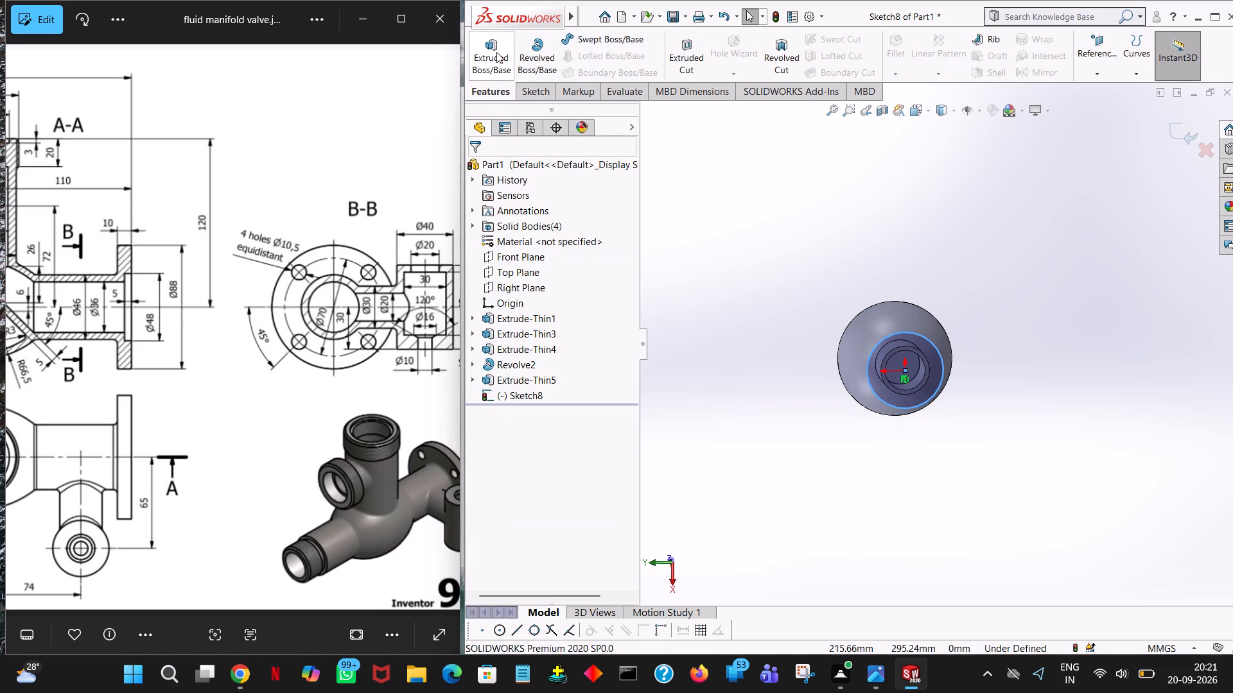
click(496, 52)
middle_drag(933, 235, 1045, 235)
middle_drag(1045, 233, 1062, 228)
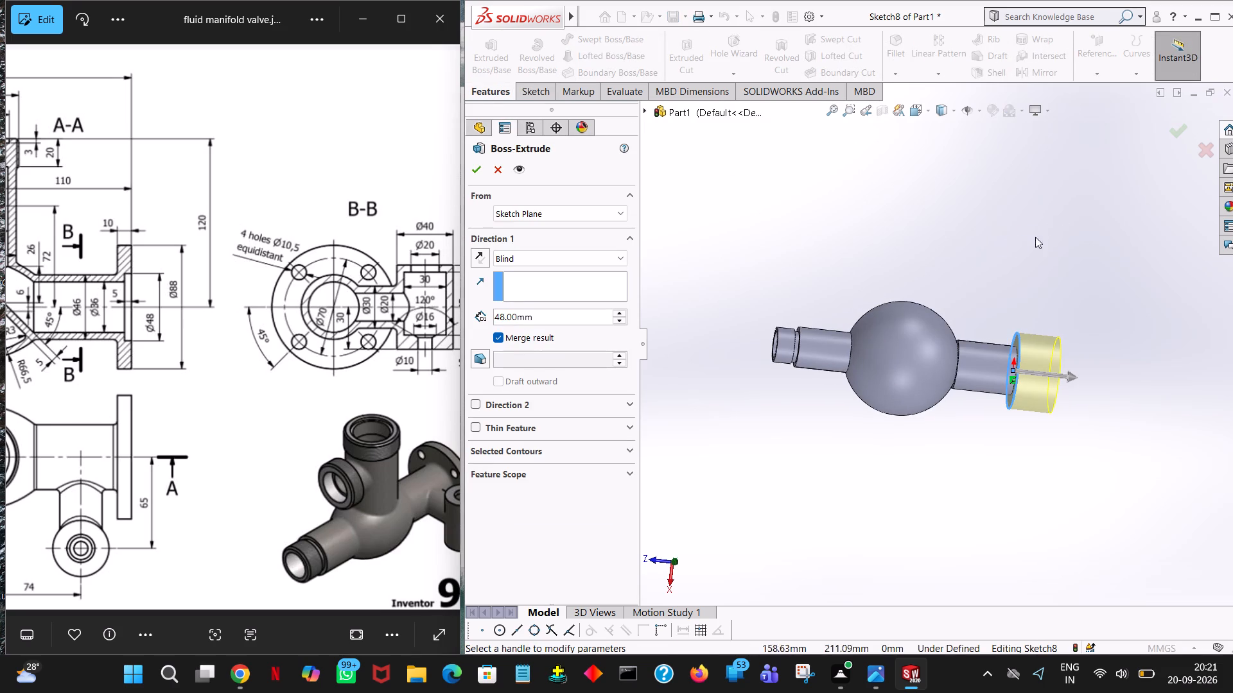
click(471, 253)
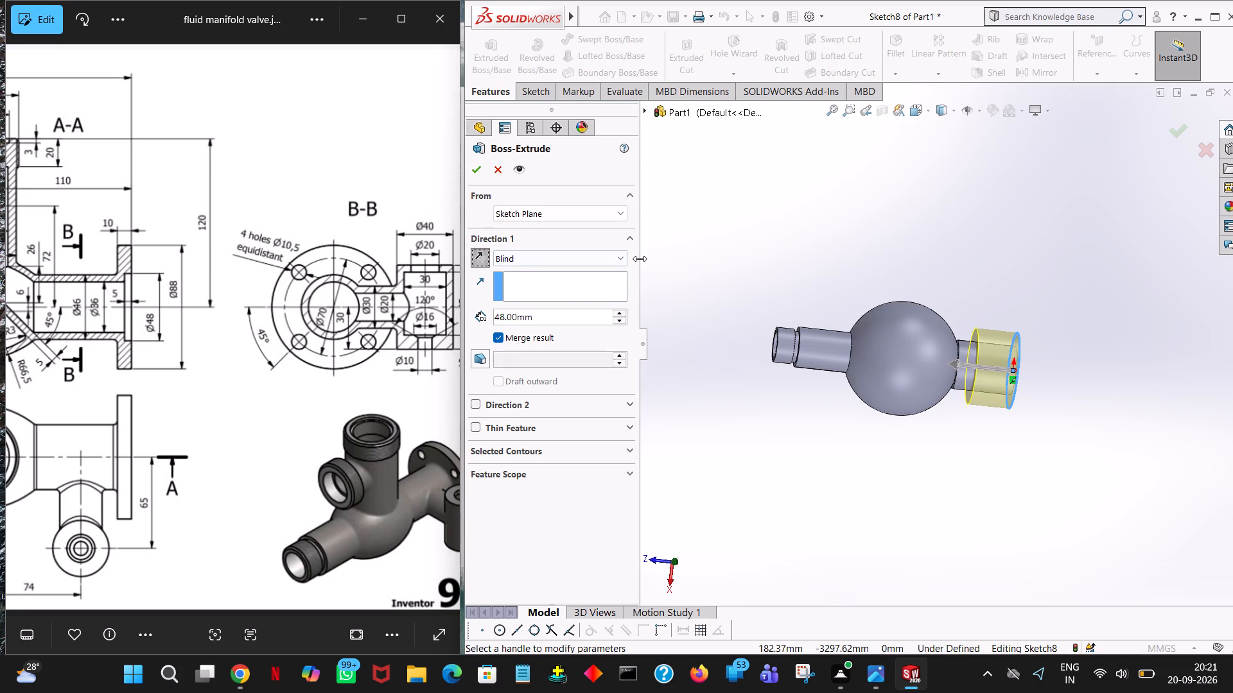
double_click(562, 315)
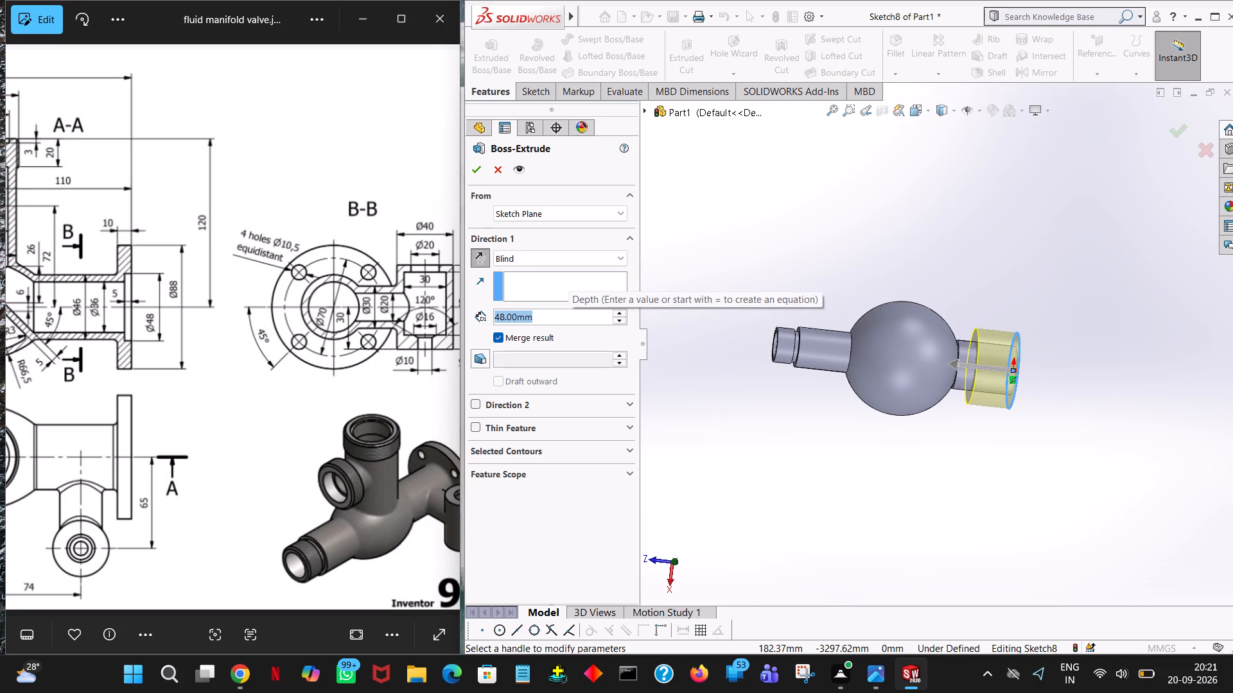
text(10)
key(Return)
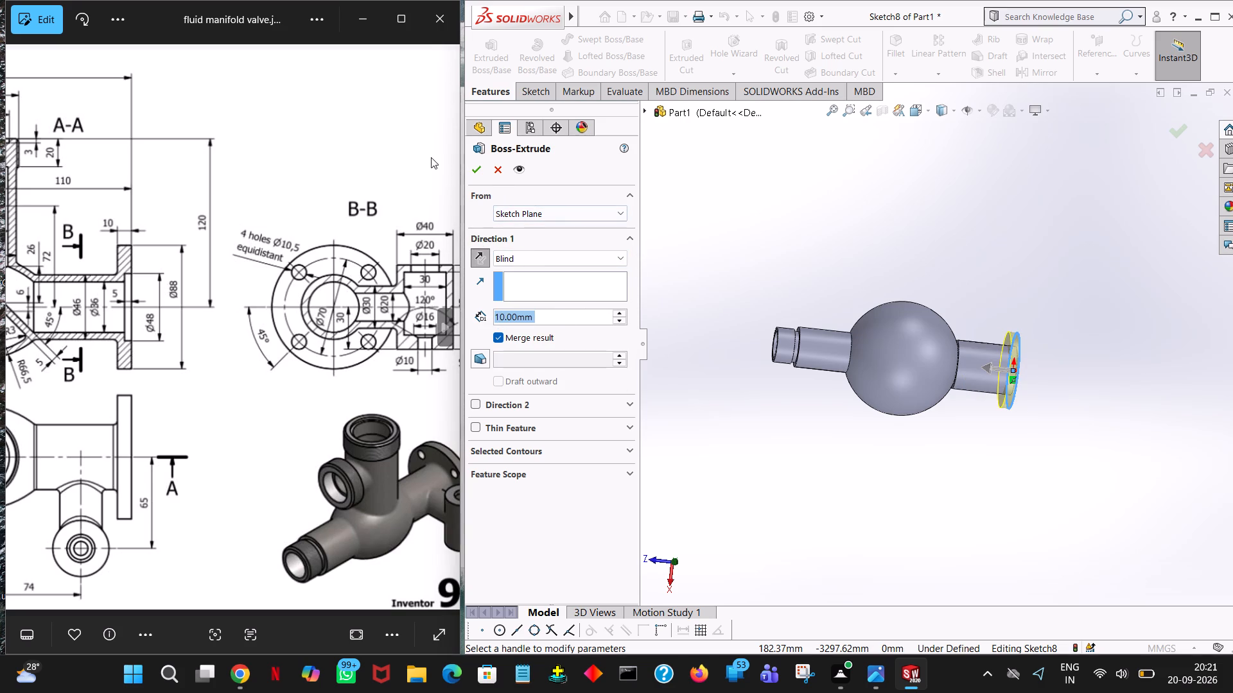
click(473, 176)
Sketch a circle of radius 23 mm on the 88 mm flange's outer face, centred on the side port's axis.
click(953, 214)
middle_drag(961, 216, 922, 218)
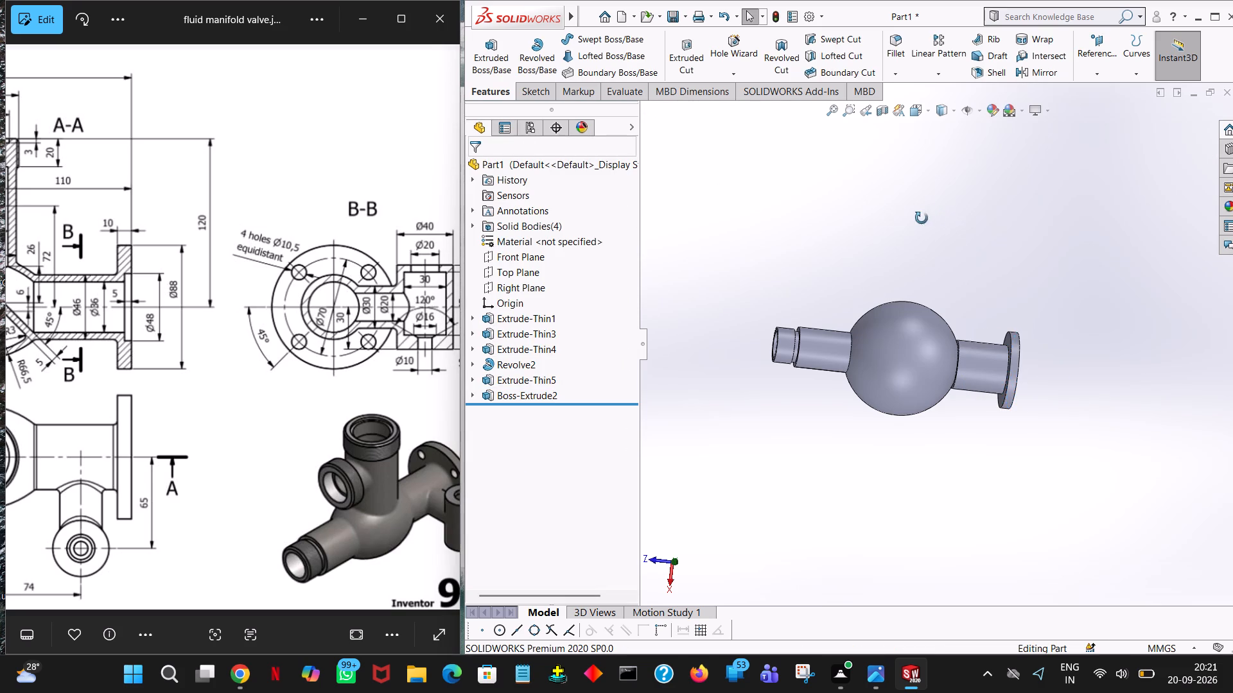
middle_drag(922, 218, 876, 212)
click(677, 48)
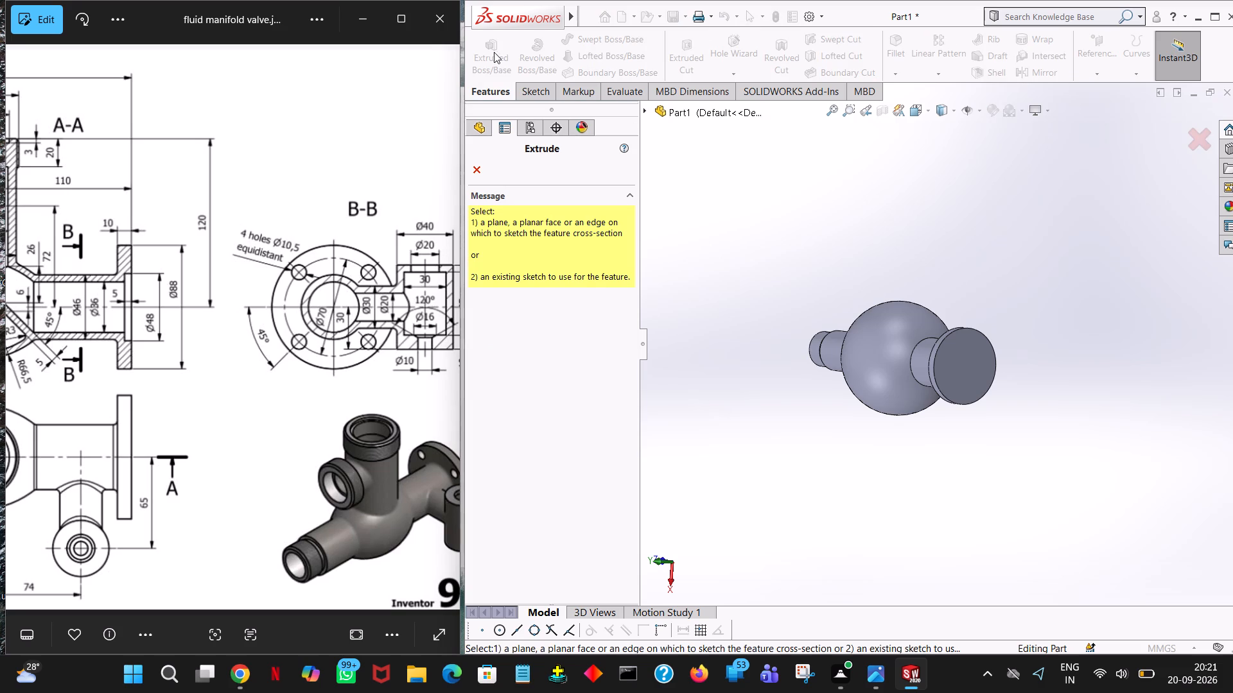
click(478, 177)
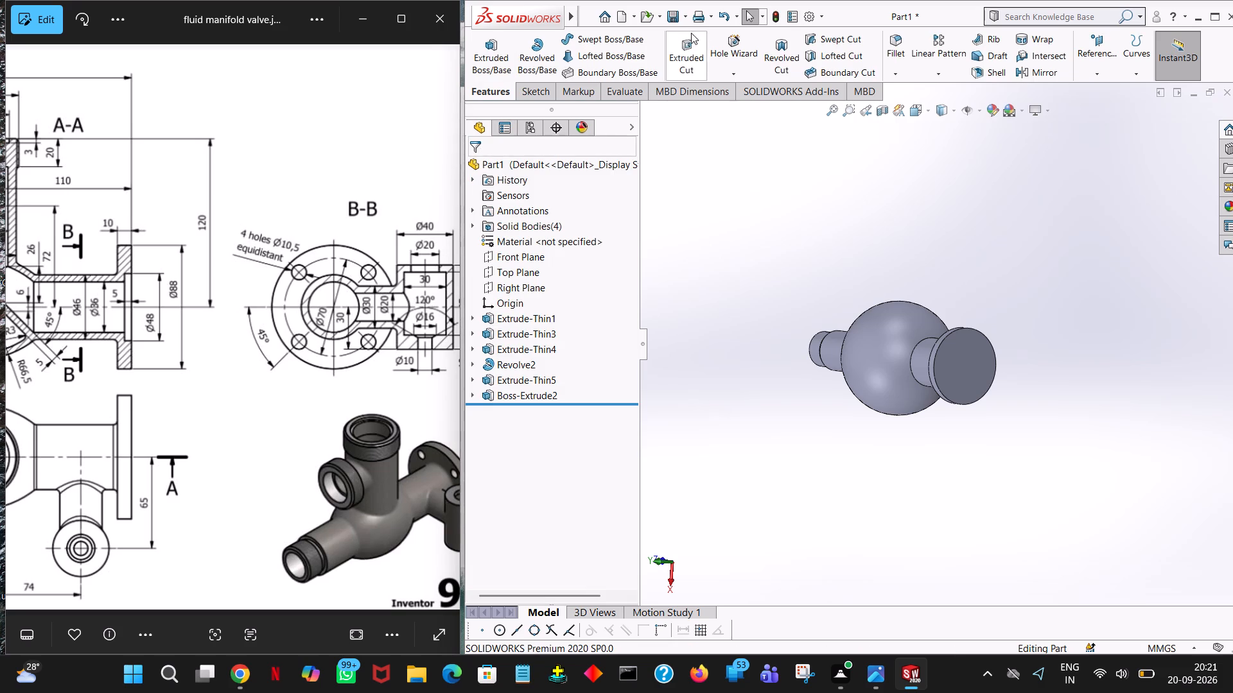
click(691, 33)
click(958, 369)
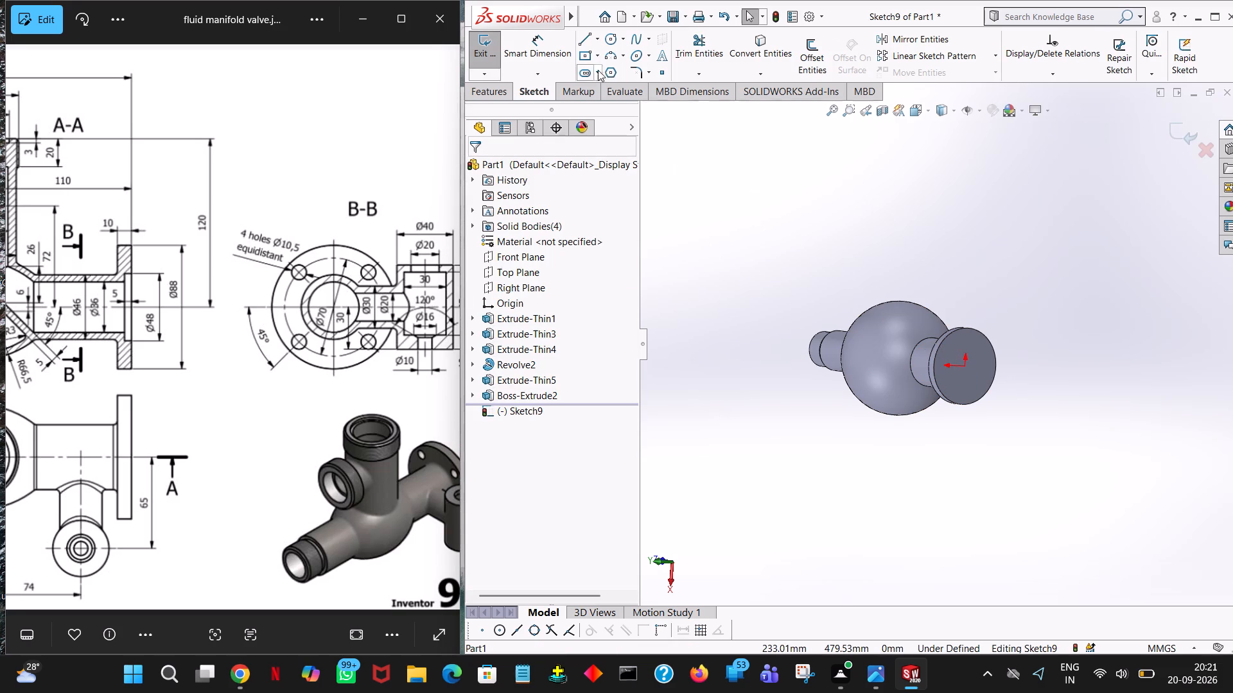
click(607, 32)
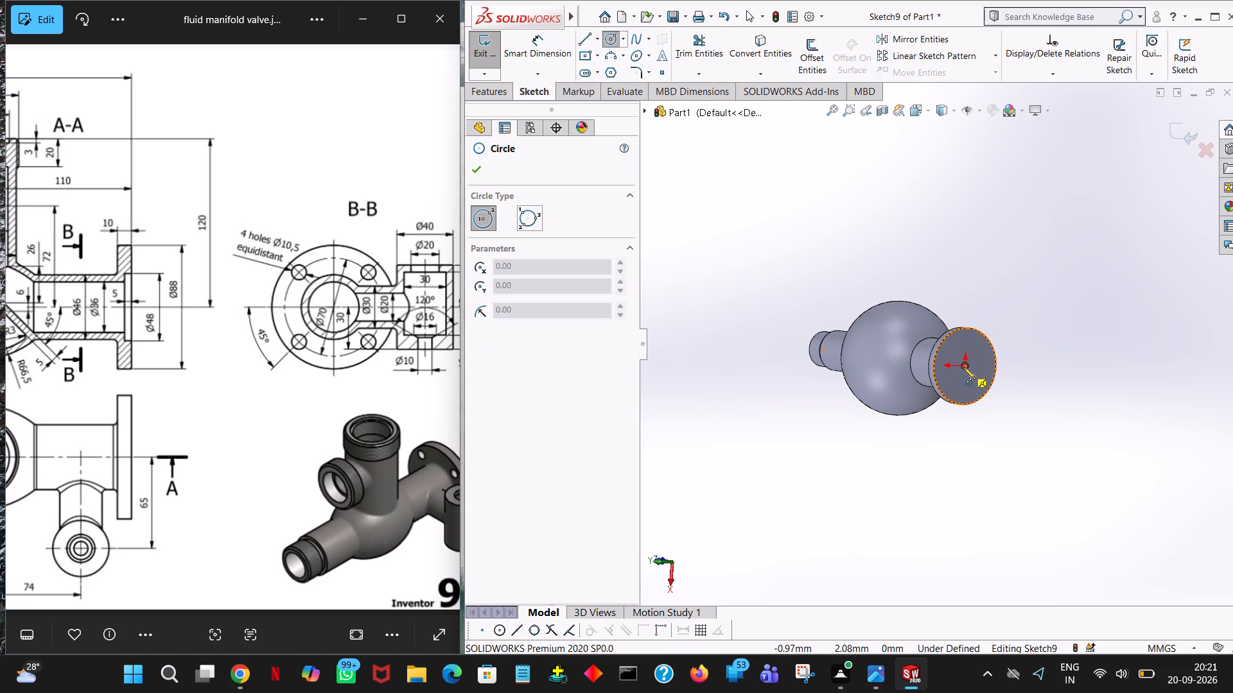
click(965, 366)
click(966, 336)
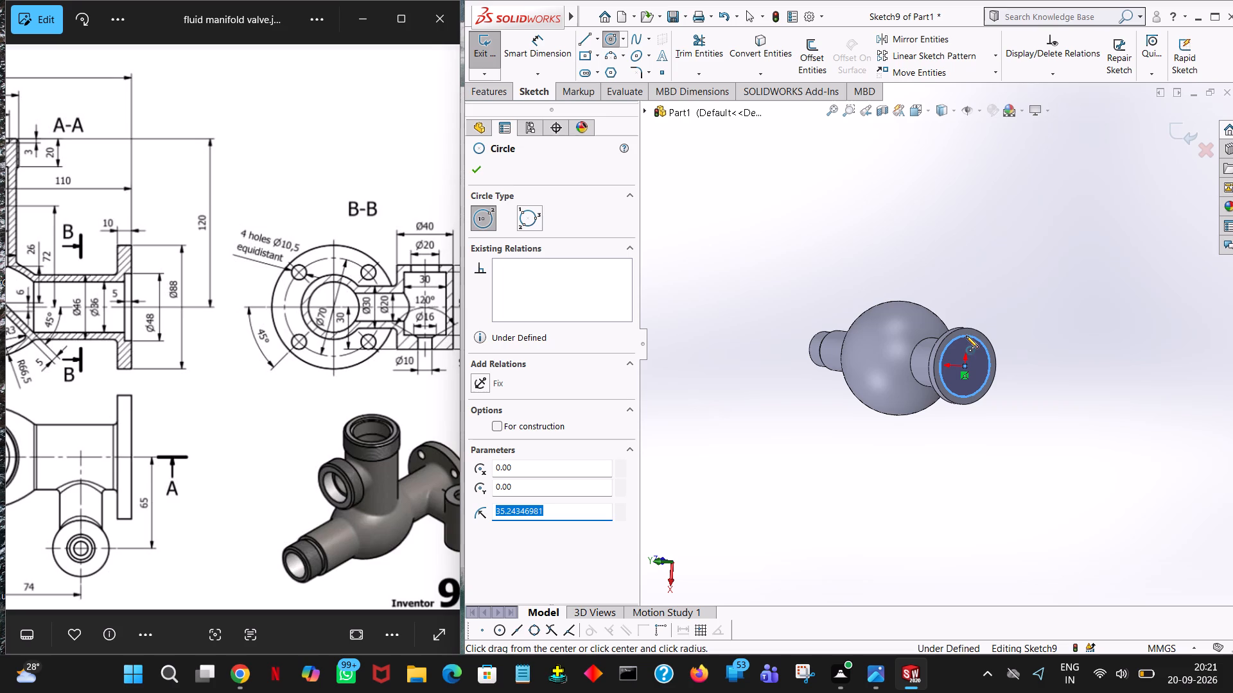
text(23)
key(Return)
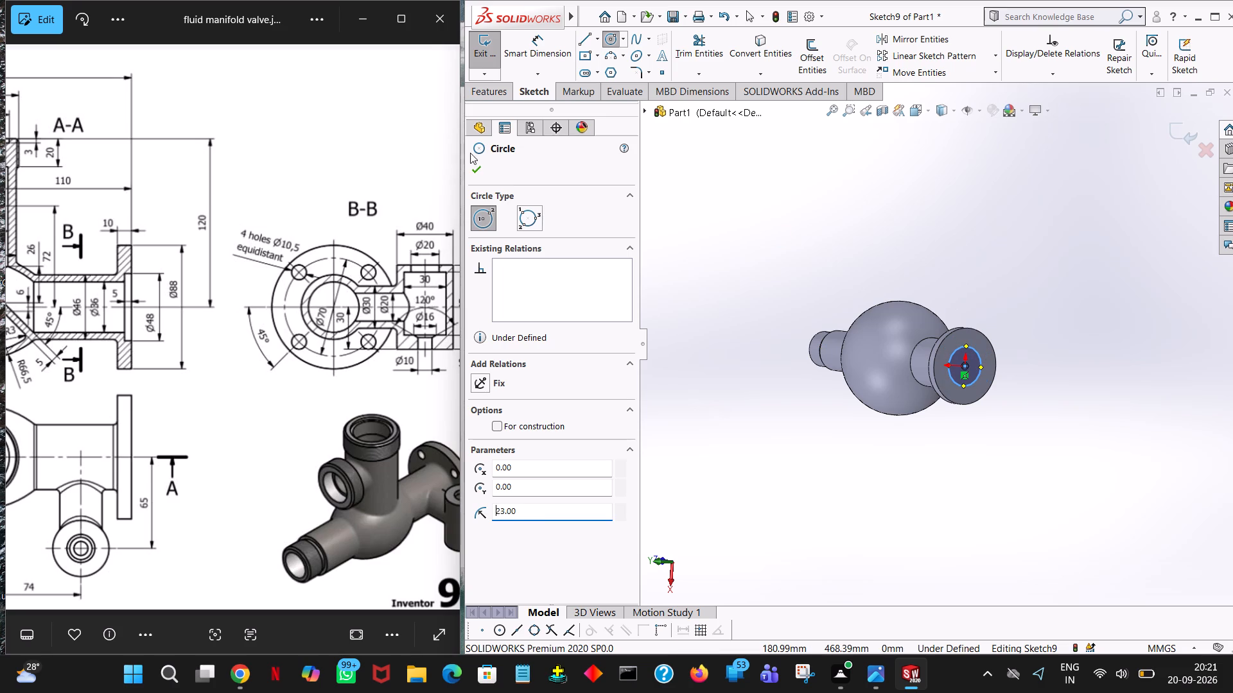
click(485, 166)
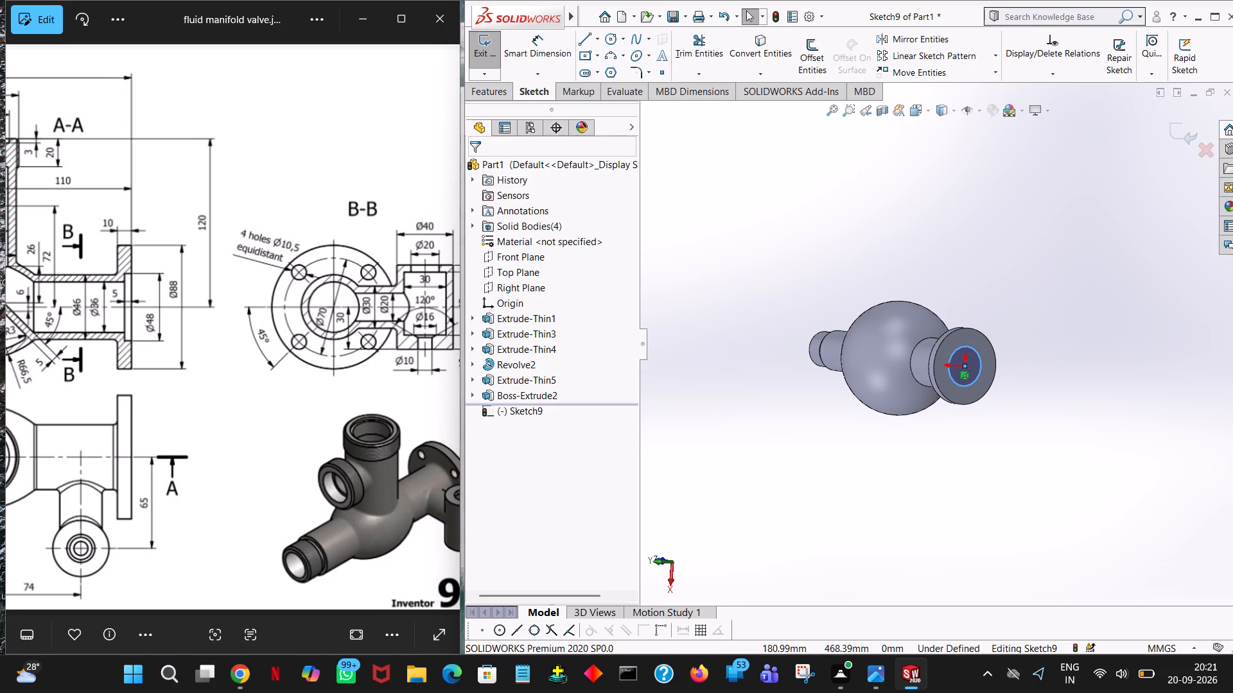
Cut the circle as a blind extruded cut 122 mm deep from the flange face through the side port into the spherical body.
click(497, 98)
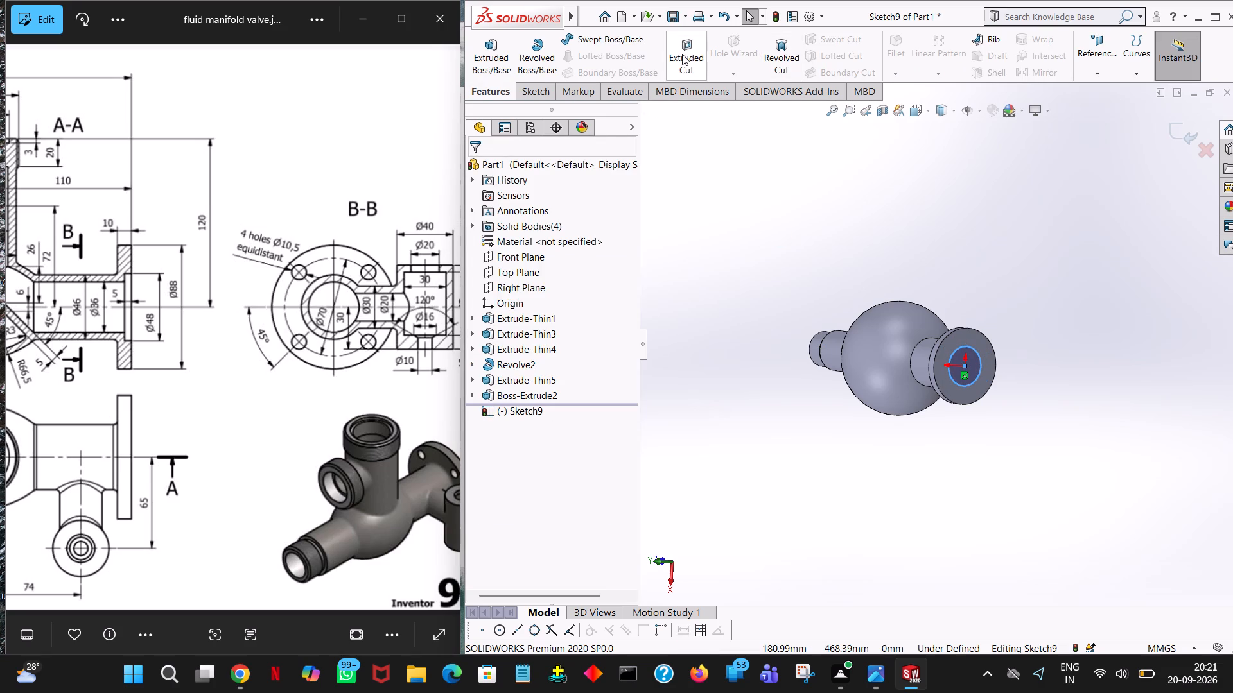
click(682, 54)
middle_drag(1011, 254, 1080, 264)
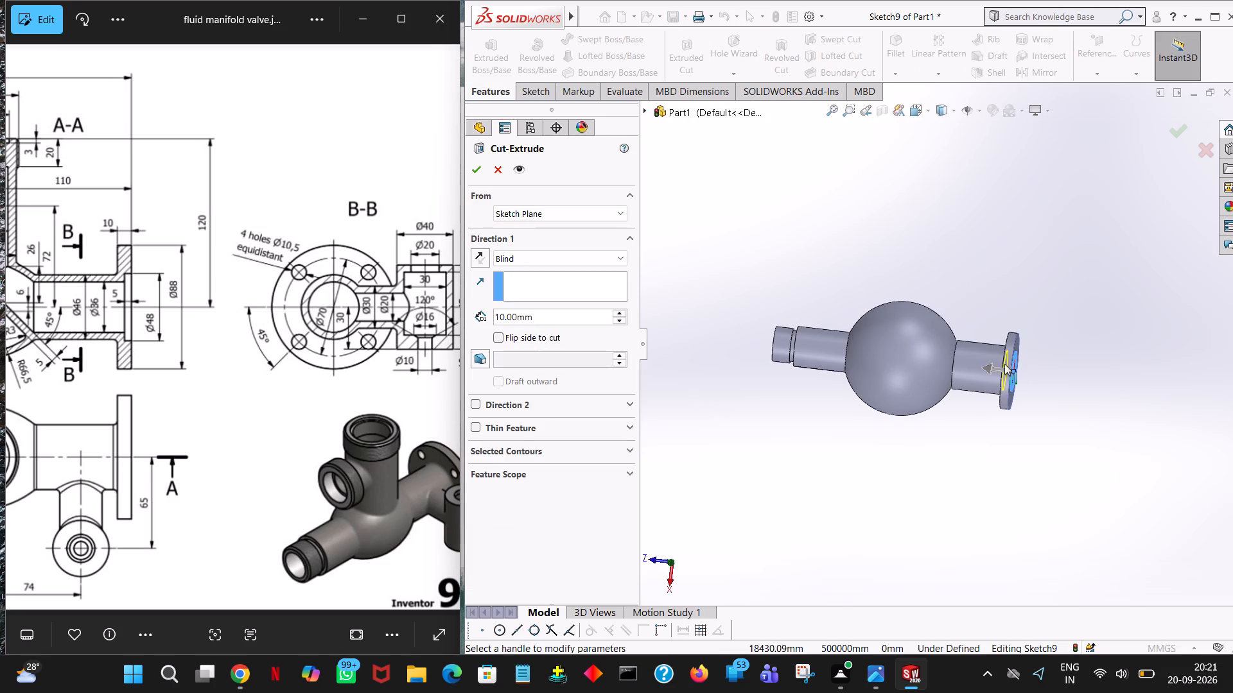
drag(987, 366, 907, 366)
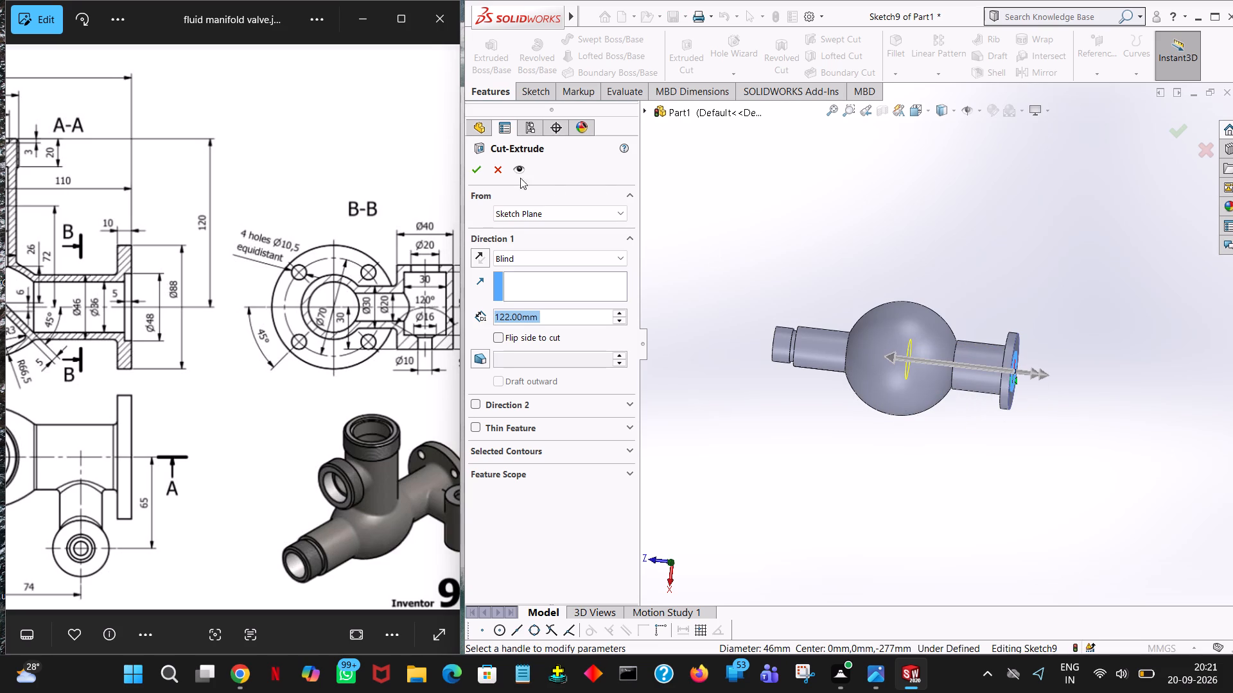
click(473, 166)
click(1016, 231)
Examine the bore through the side port's flange and the surrounding body from several angles.
middle_drag(1045, 246, 976, 247)
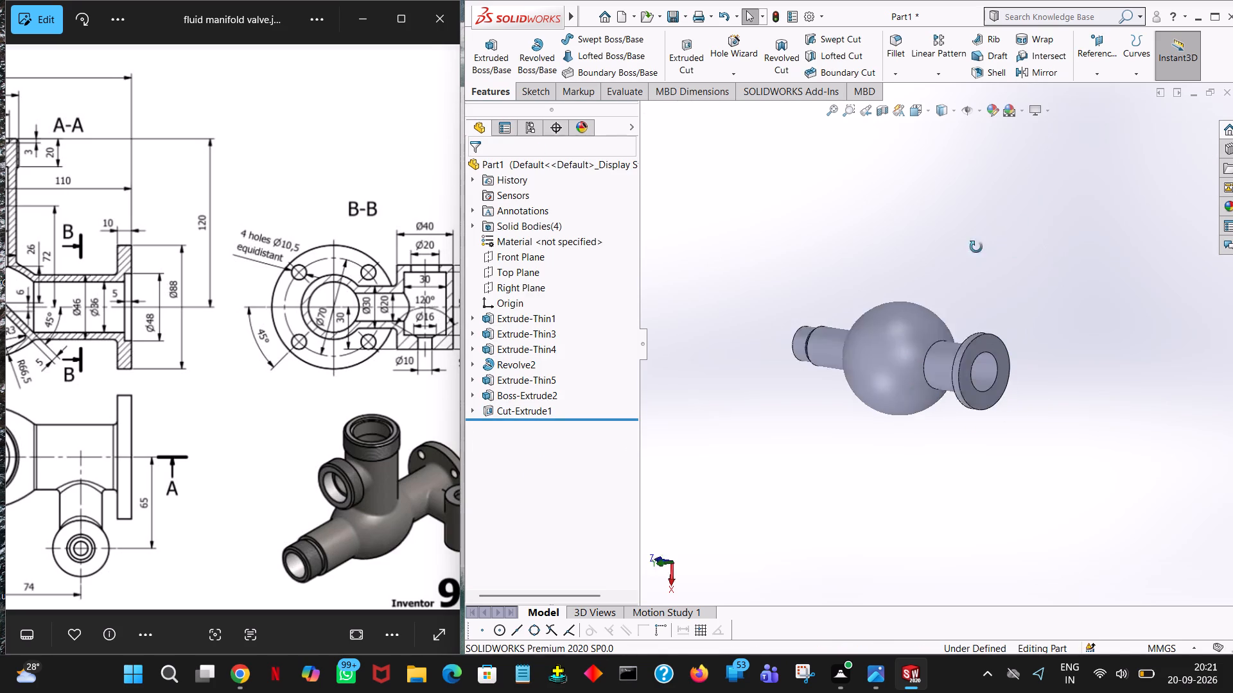
middle_drag(976, 247, 930, 237)
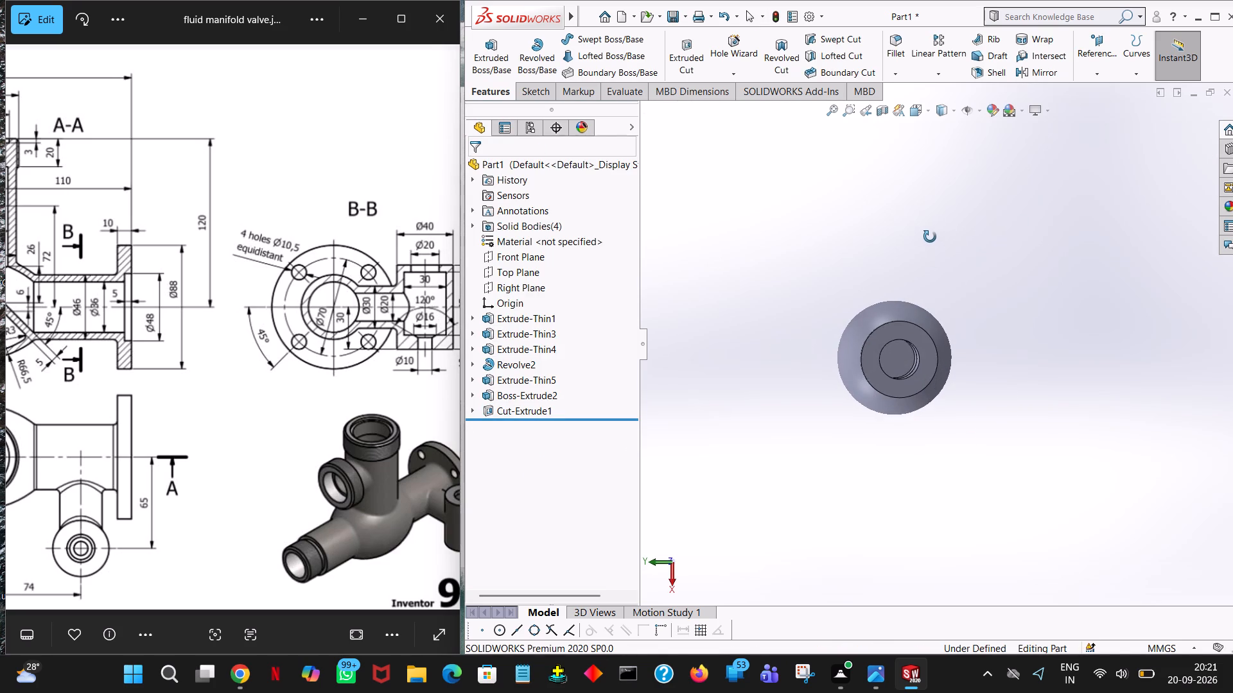
middle_drag(930, 237, 960, 235)
middle_drag(999, 235, 1038, 253)
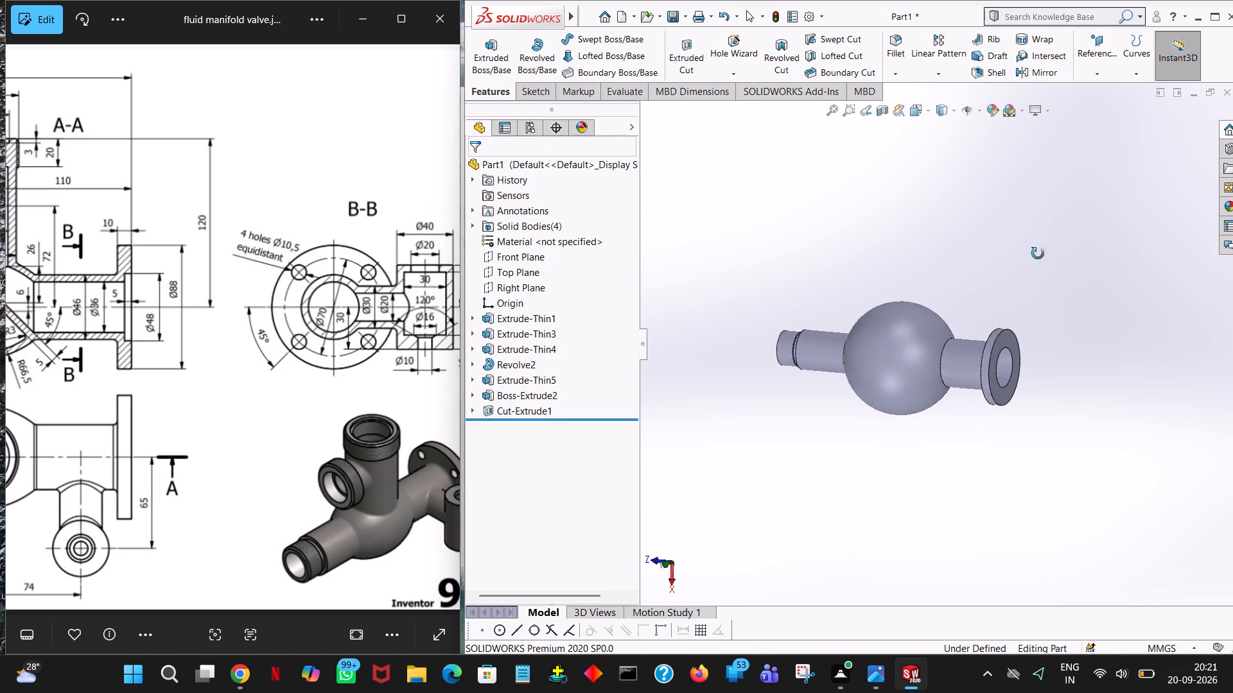
middle_drag(1038, 253, 1132, 286)
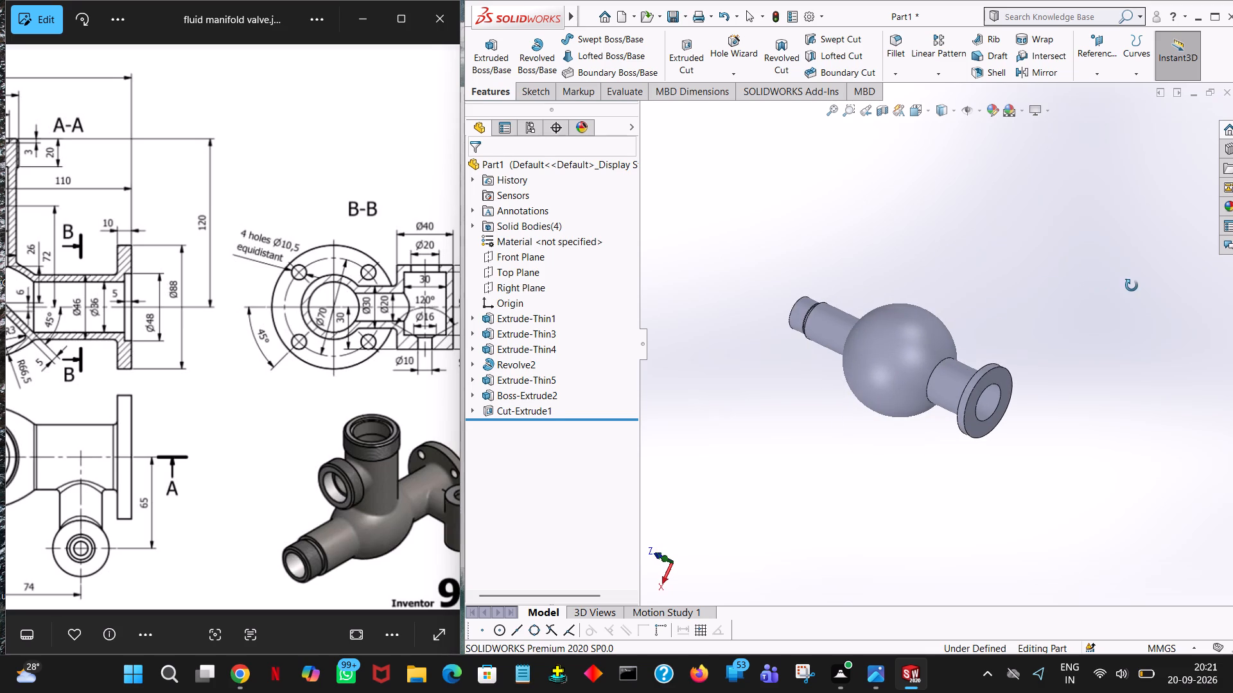
middle_drag(1132, 286, 1133, 282)
middle_drag(1086, 316, 896, 162)
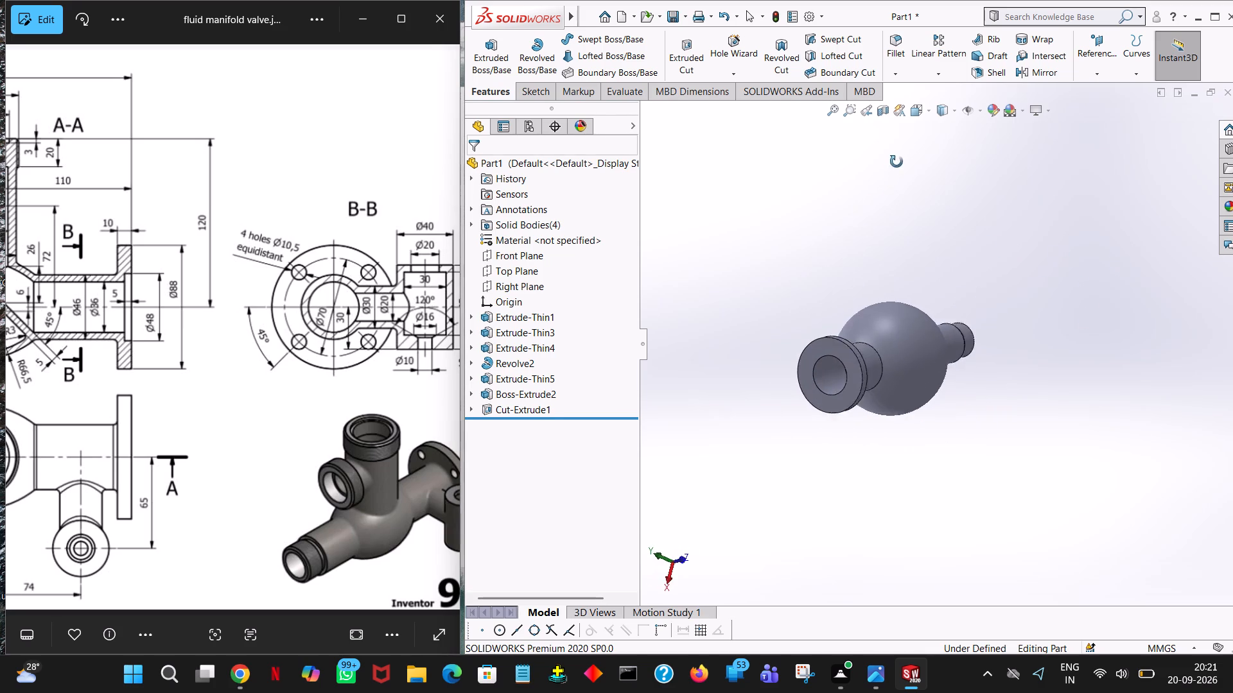
Start an extruded-cut sketch on the 88 mm flange's outer face and draw a line about 69 mm long at 225° from the centre.
middle_drag(896, 162, 909, 144)
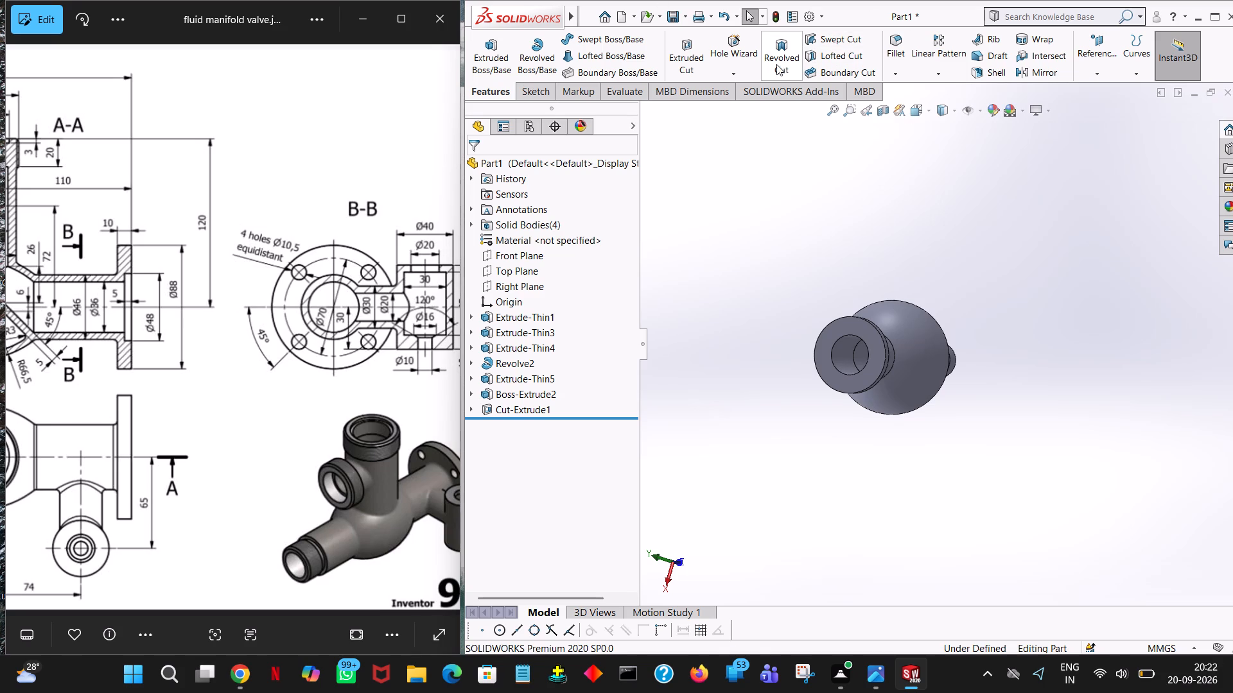
click(702, 52)
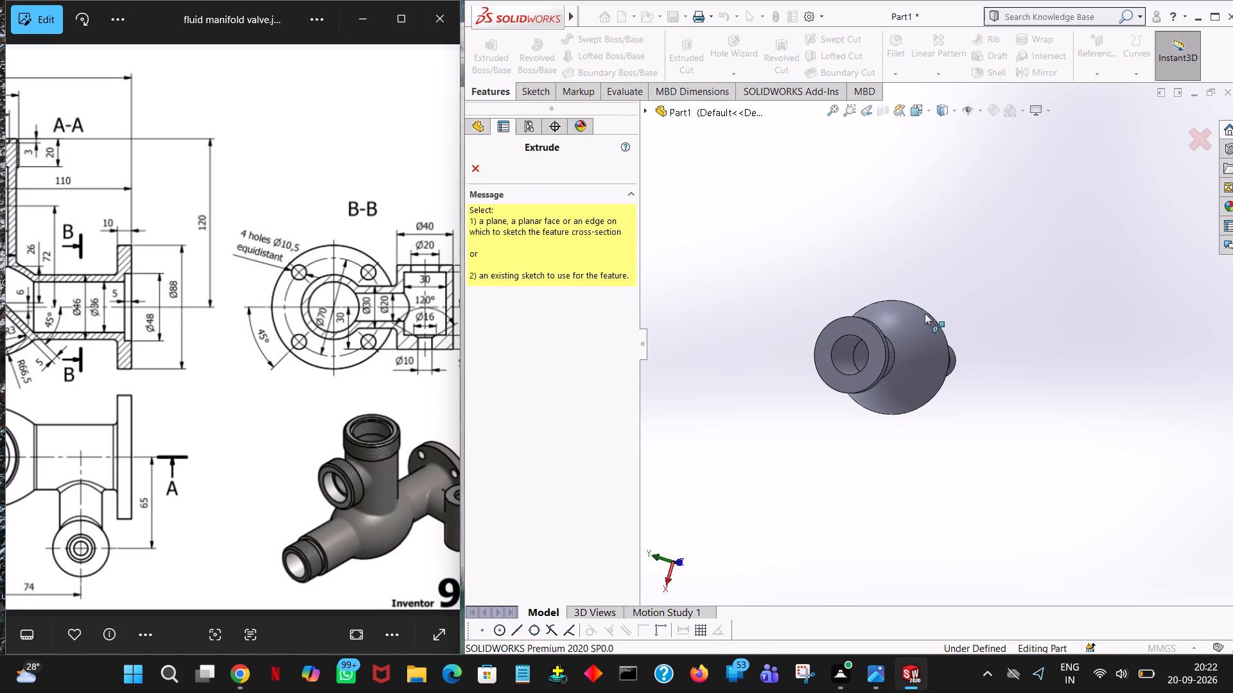
click(851, 323)
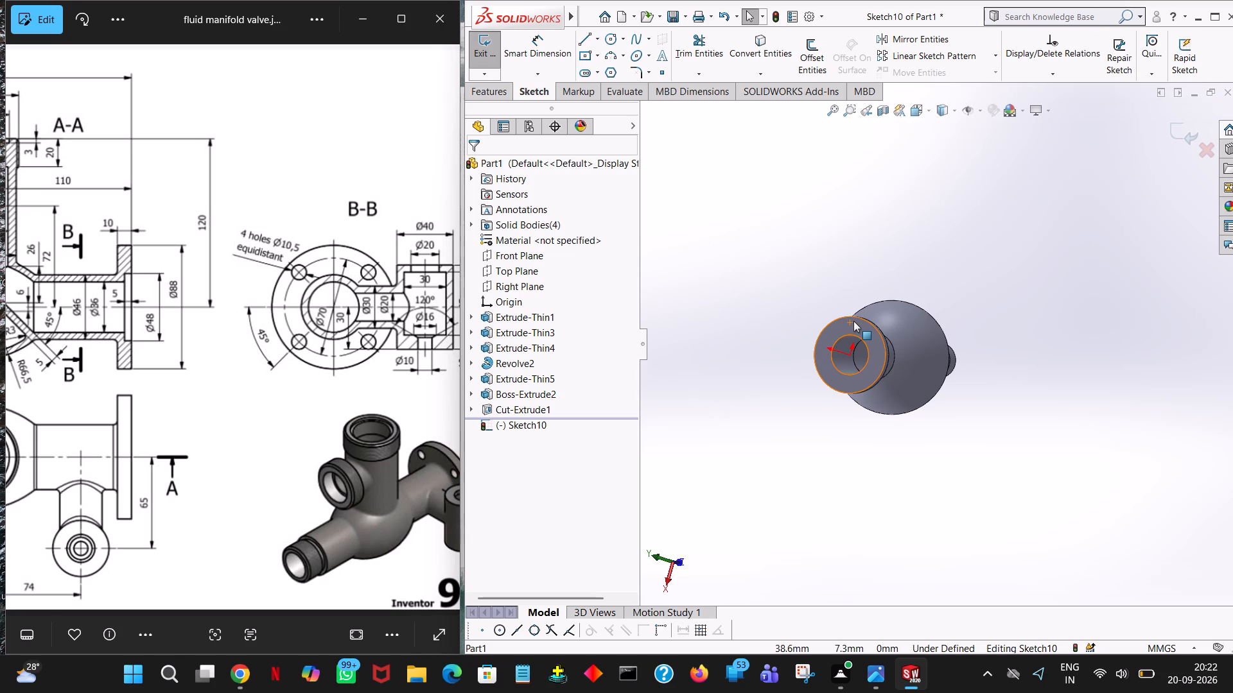
key(space)
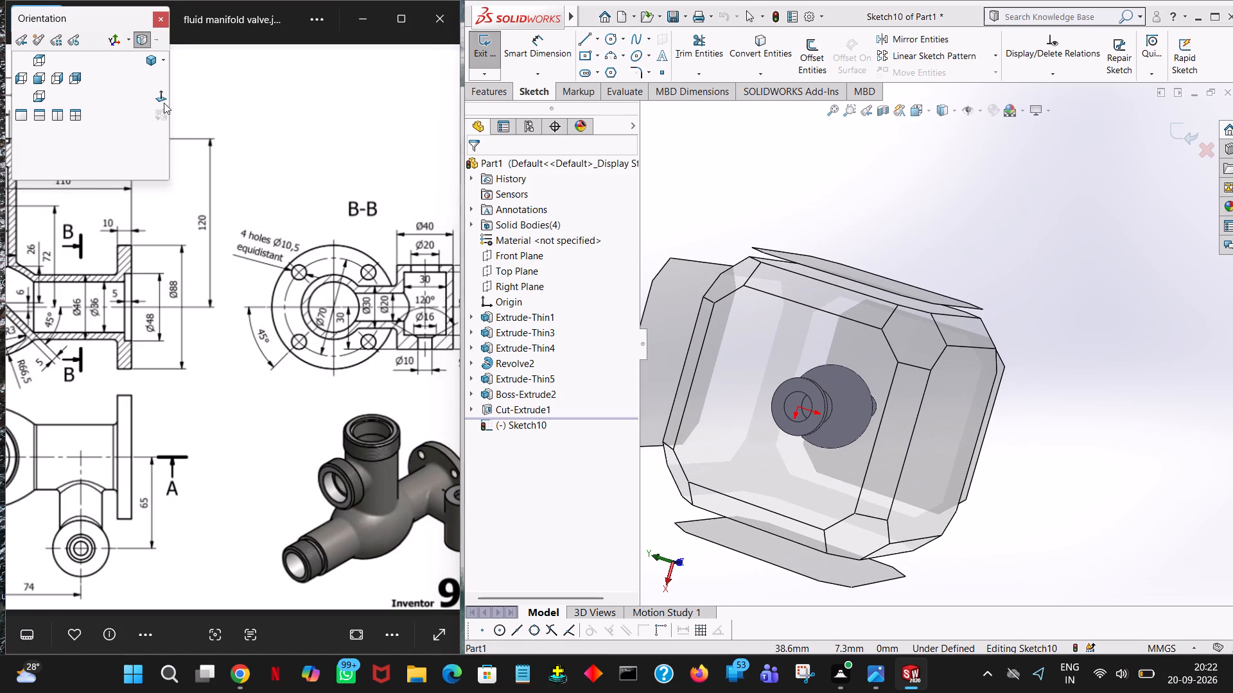
click(162, 99)
click(612, 40)
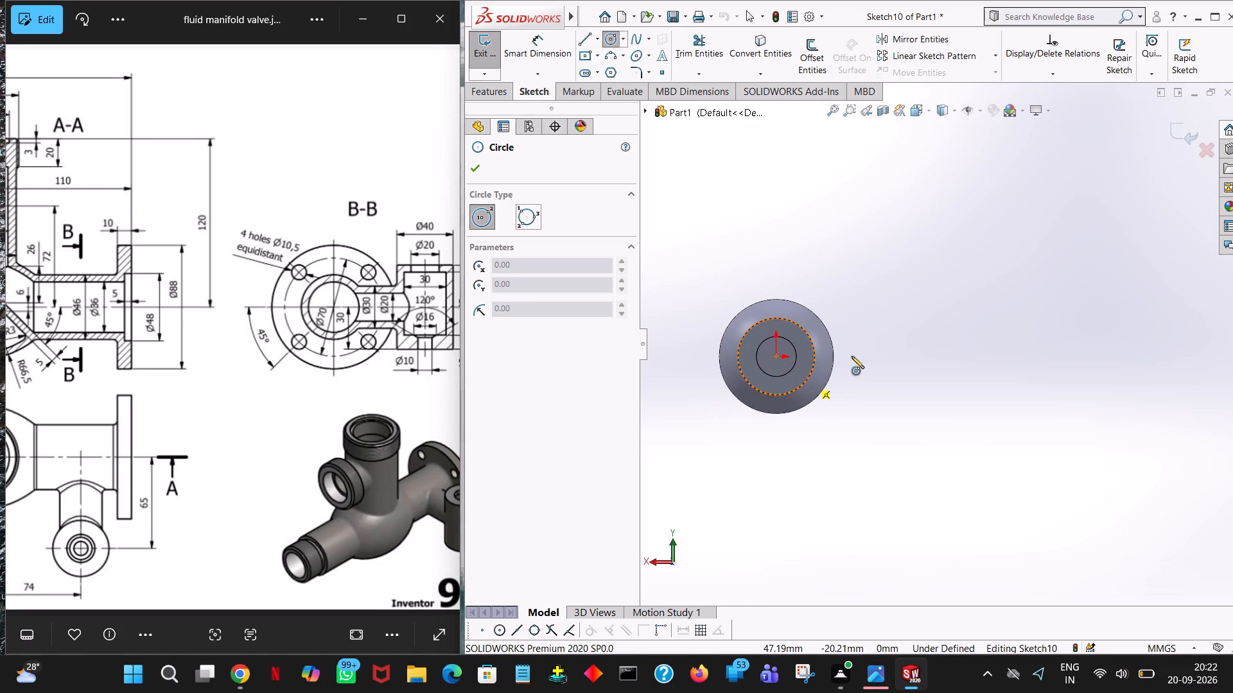
click(483, 168)
click(586, 37)
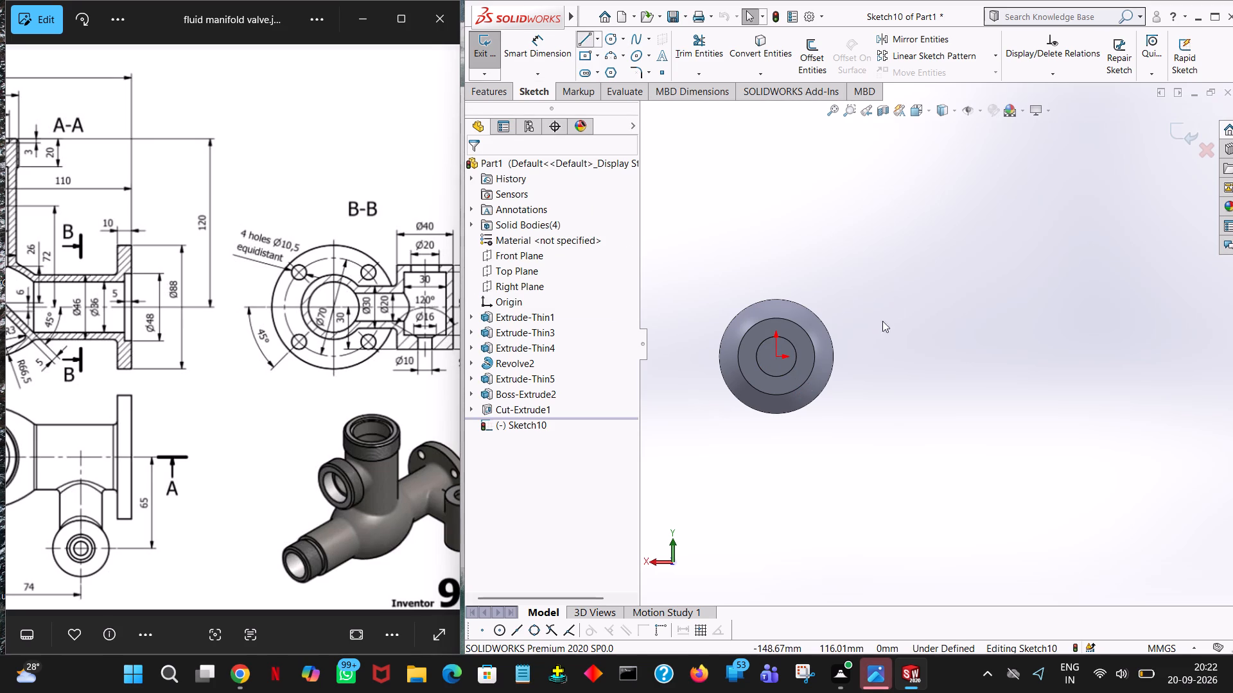
click(777, 356)
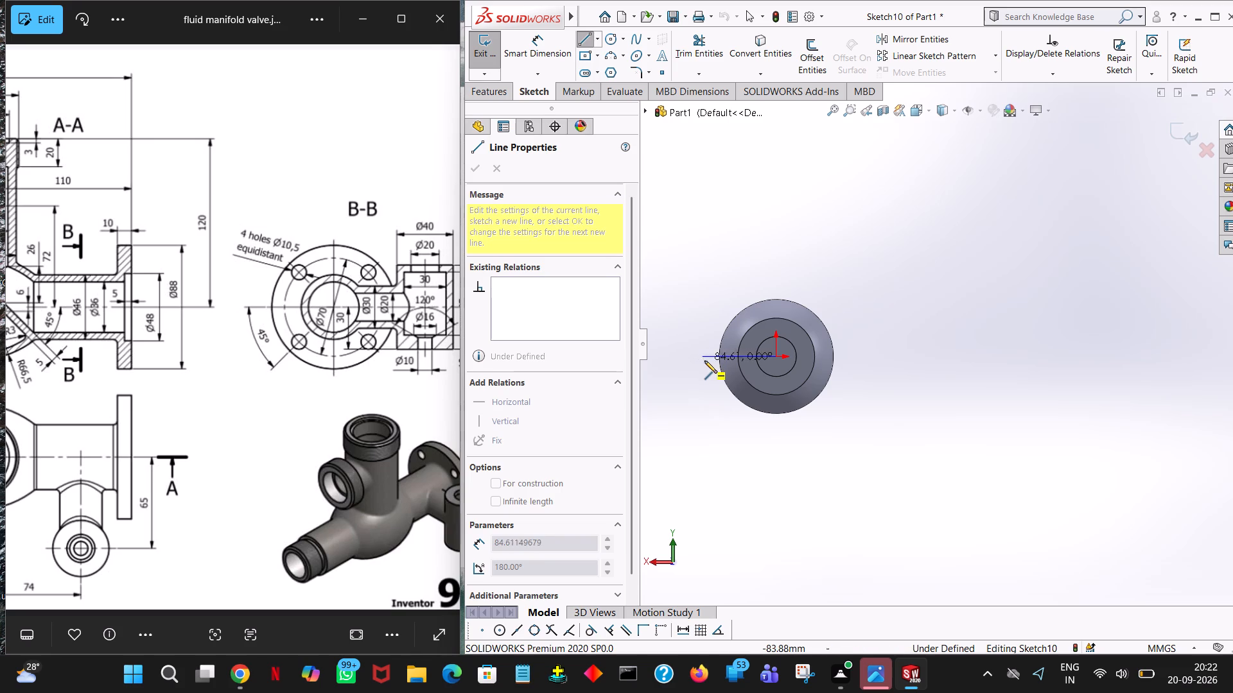
click(734, 399)
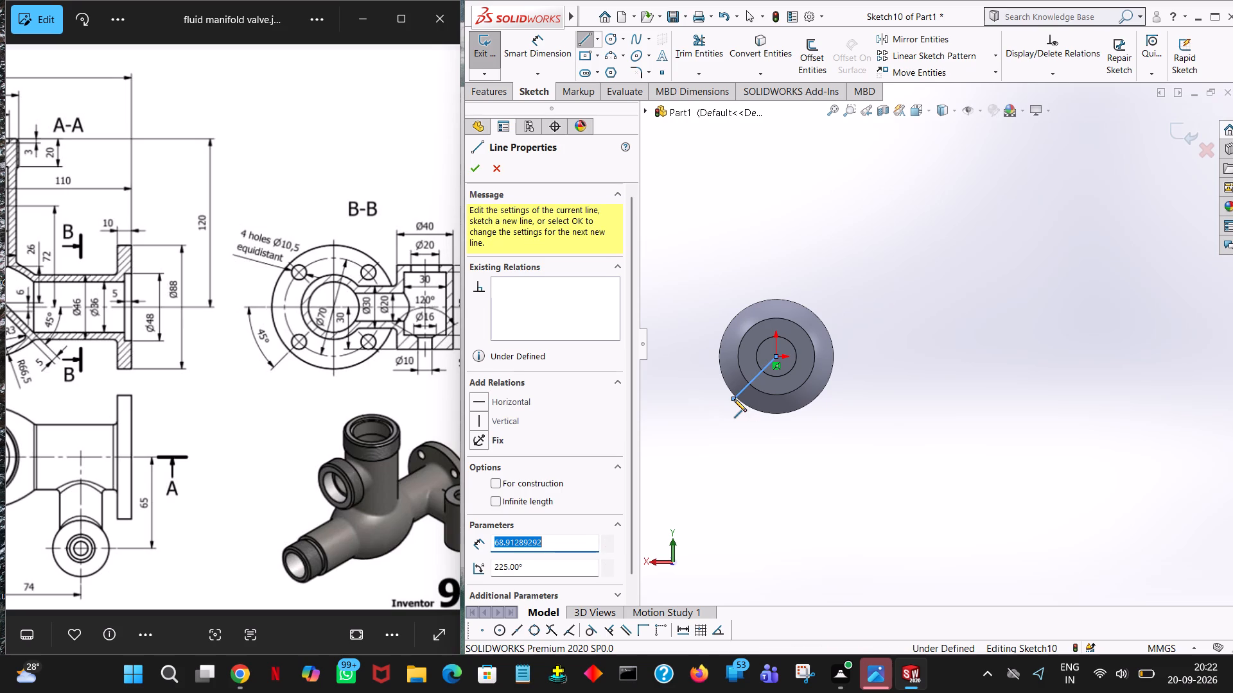
right_click(734, 399)
click(756, 406)
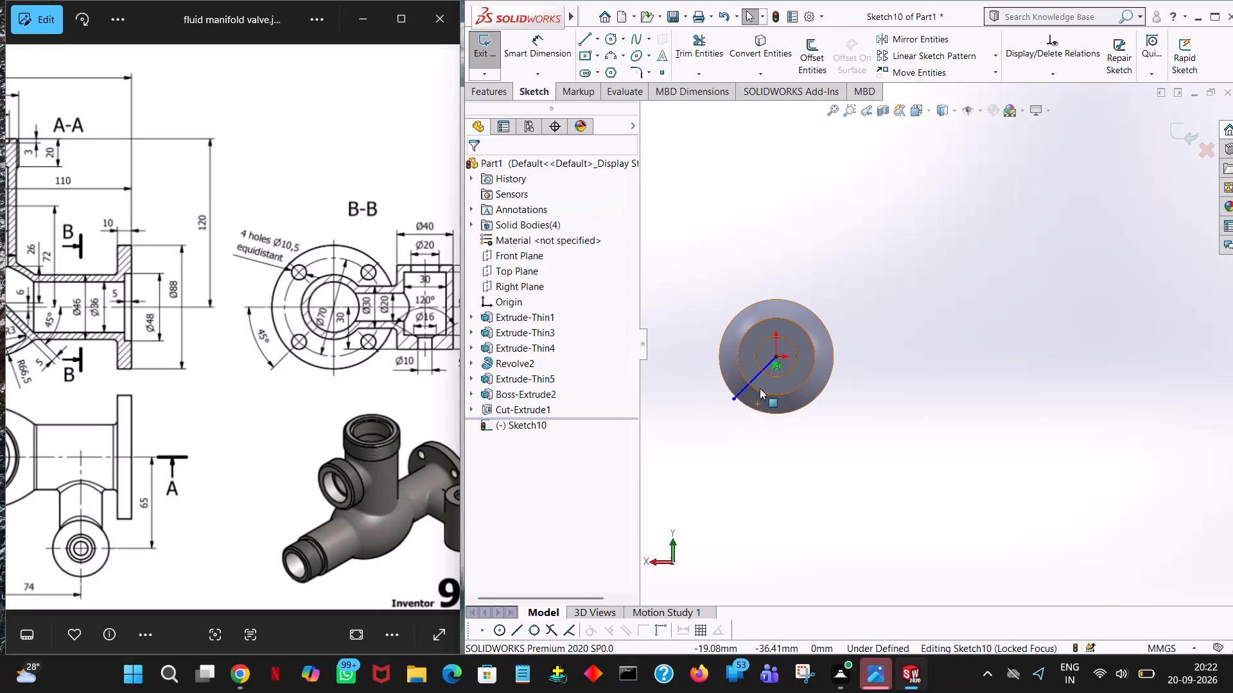
Sketch a bolt circle of radius 35 mm centred on the flange's axis.
ctrl+scroll(780, 350, down, 6)
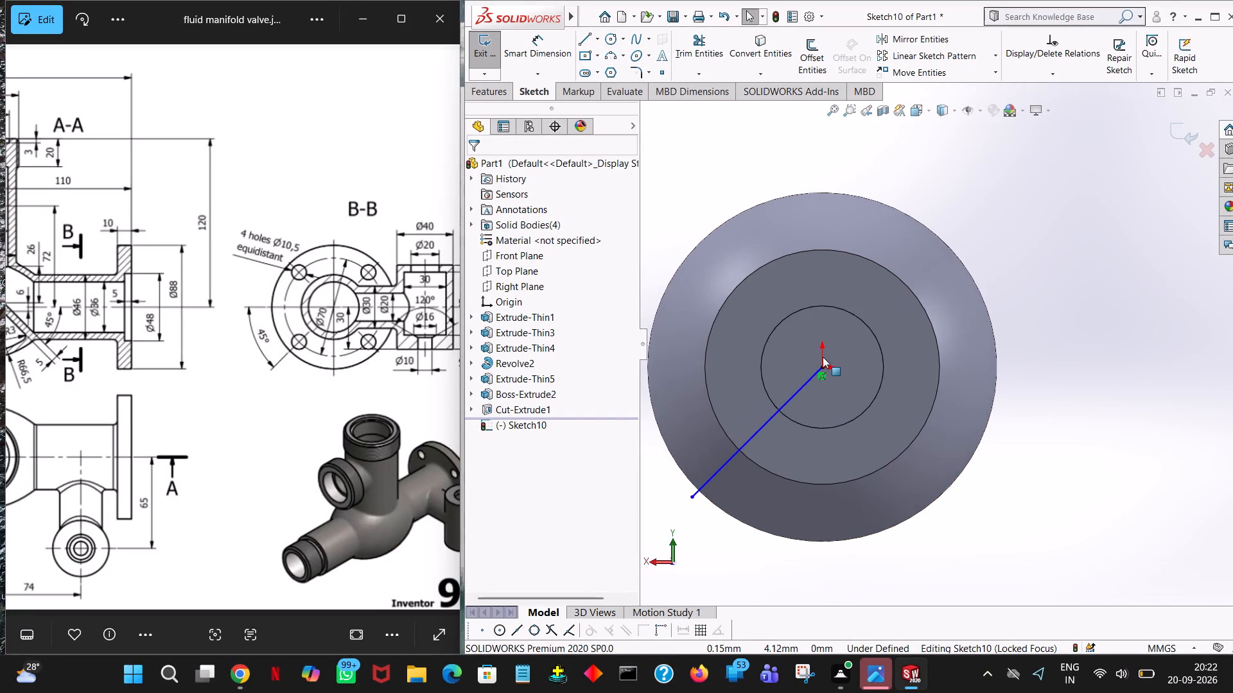
ctrl+scroll(823, 357, up, 1)
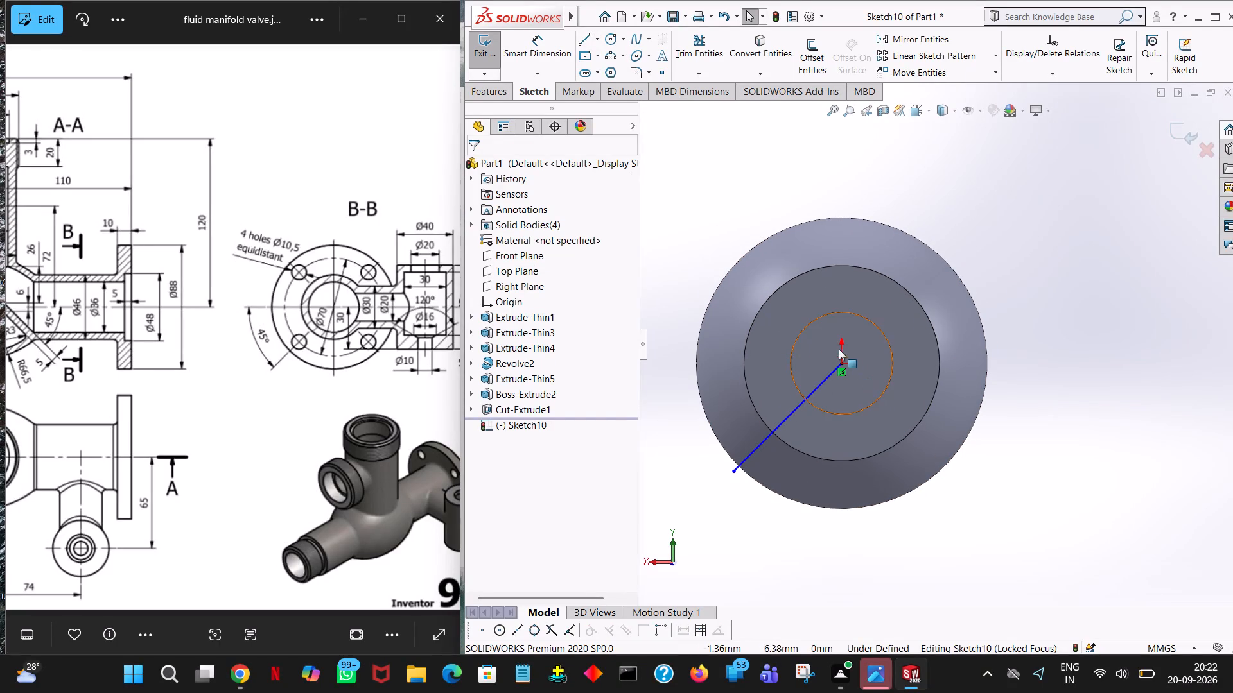
click(609, 35)
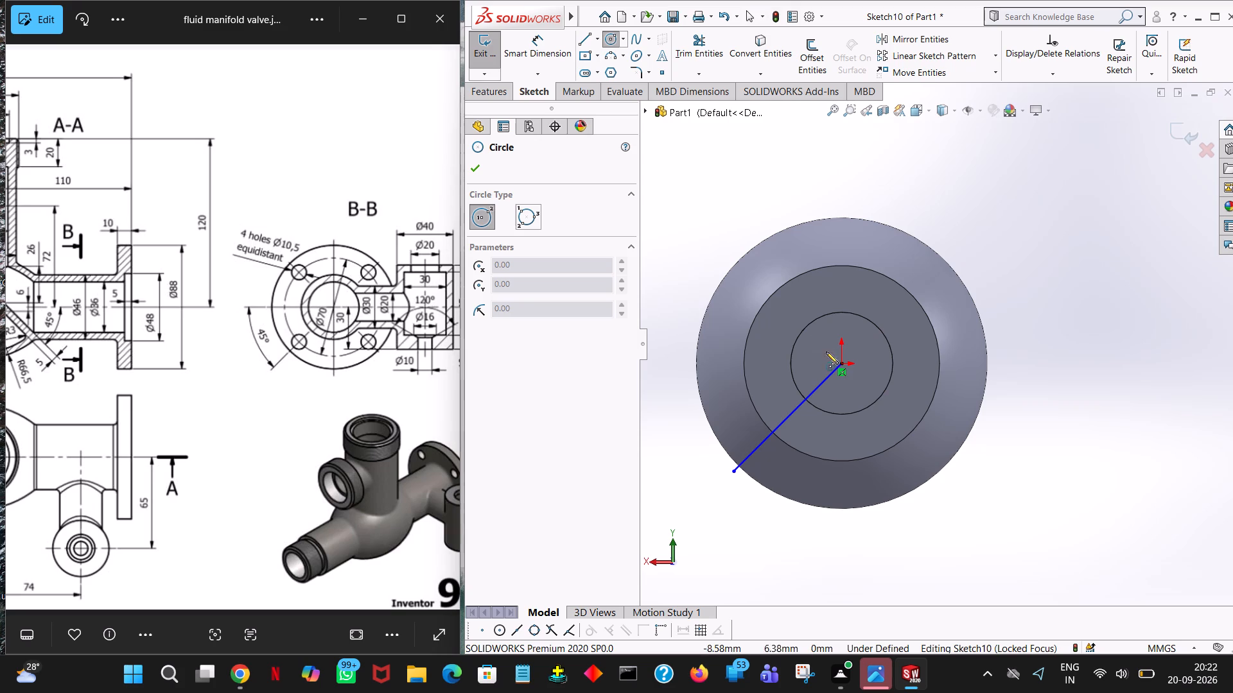
click(842, 363)
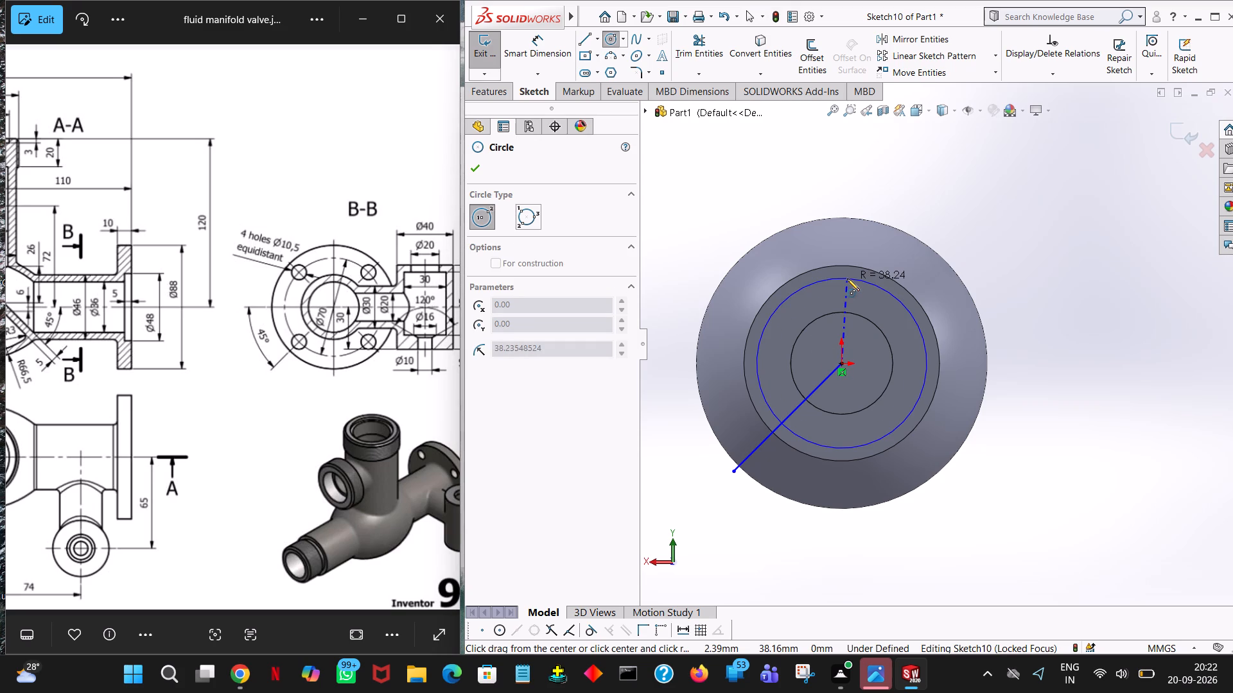
click(847, 278)
text(35)
key(Return)
right_click(847, 278)
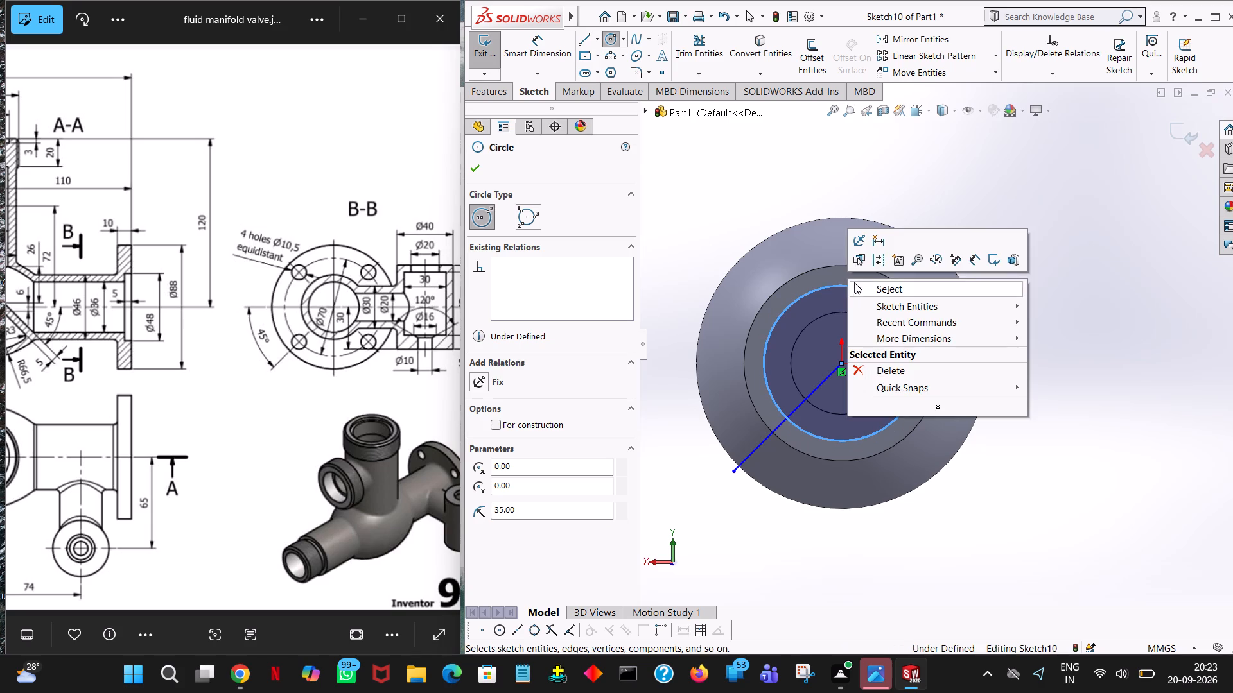
click(855, 283)
Sketch a hole circle of radius 10.5/2 mm centred where the angled line crosses the bolt circle.
click(608, 38)
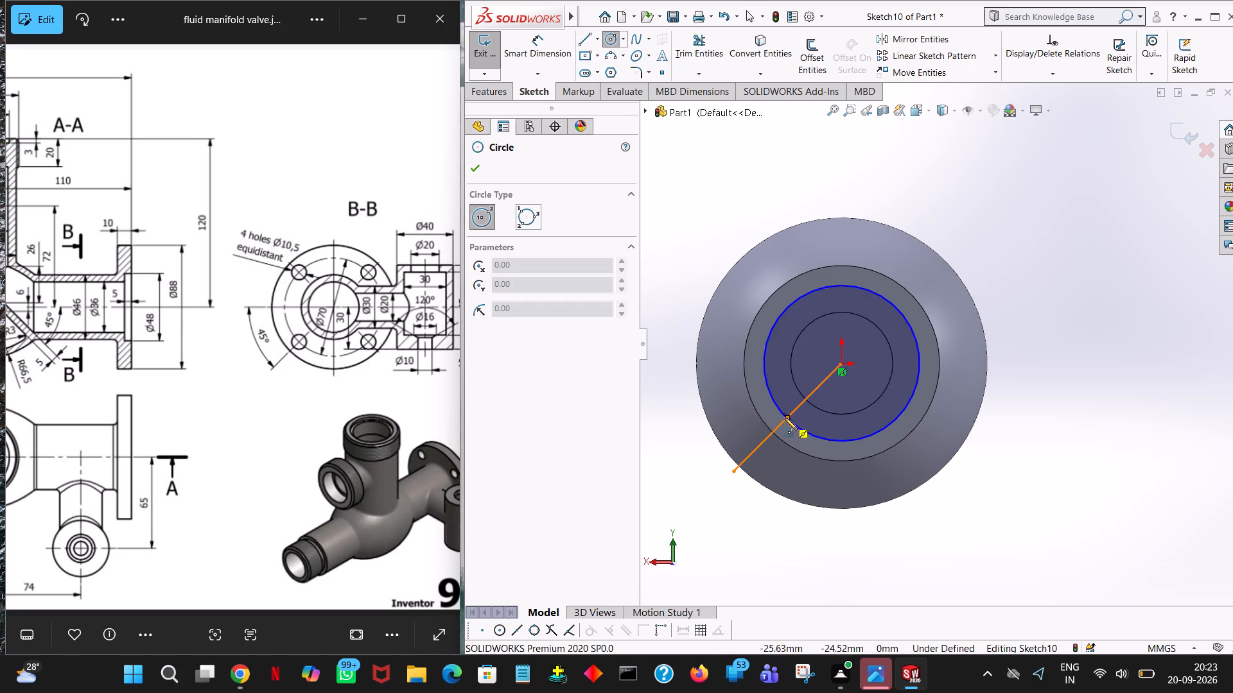
click(786, 418)
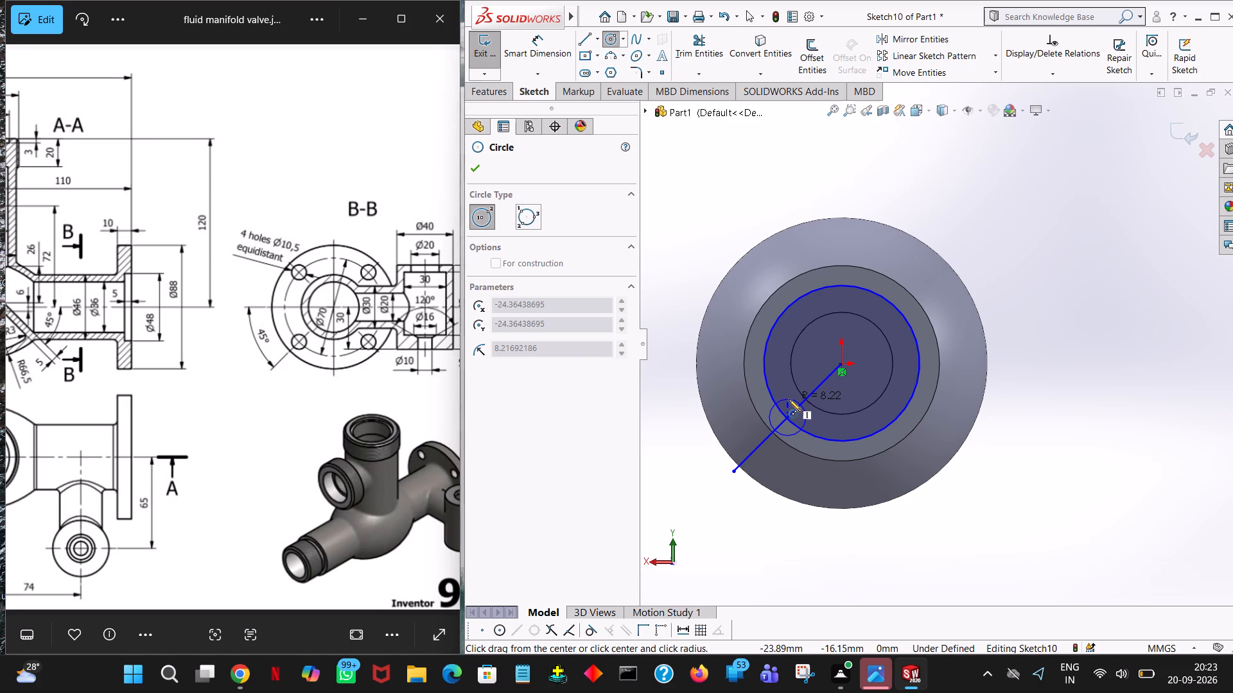
click(789, 399)
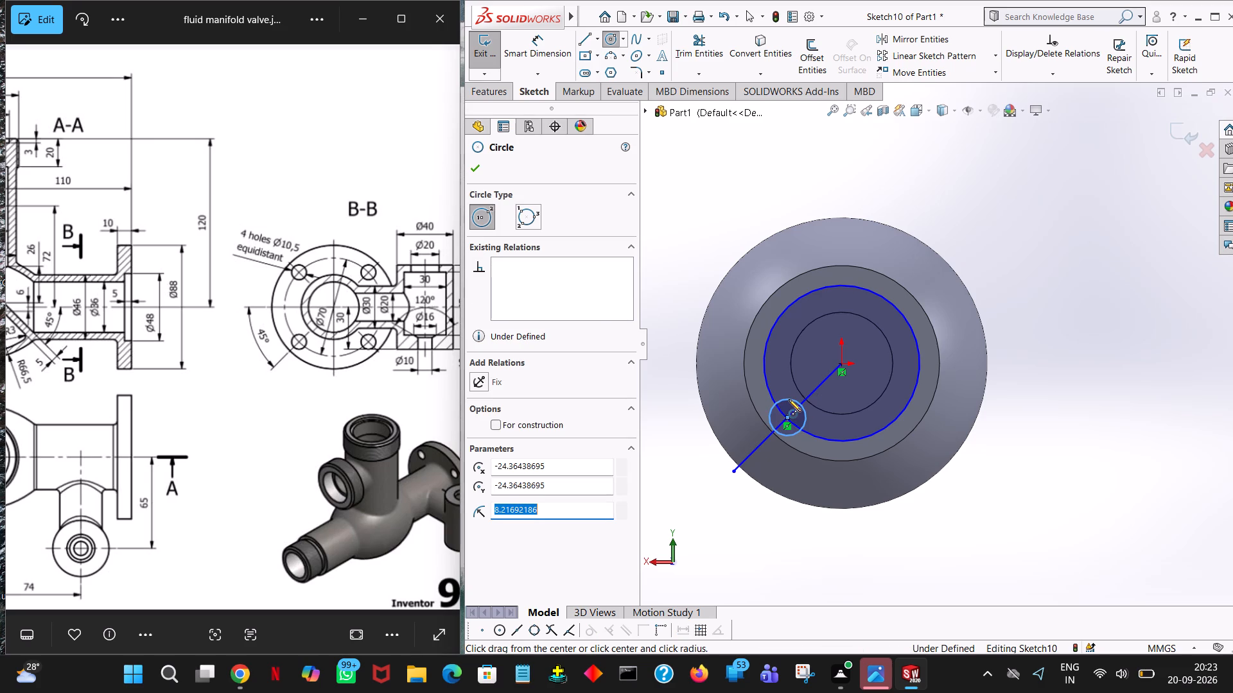
text(10.5)
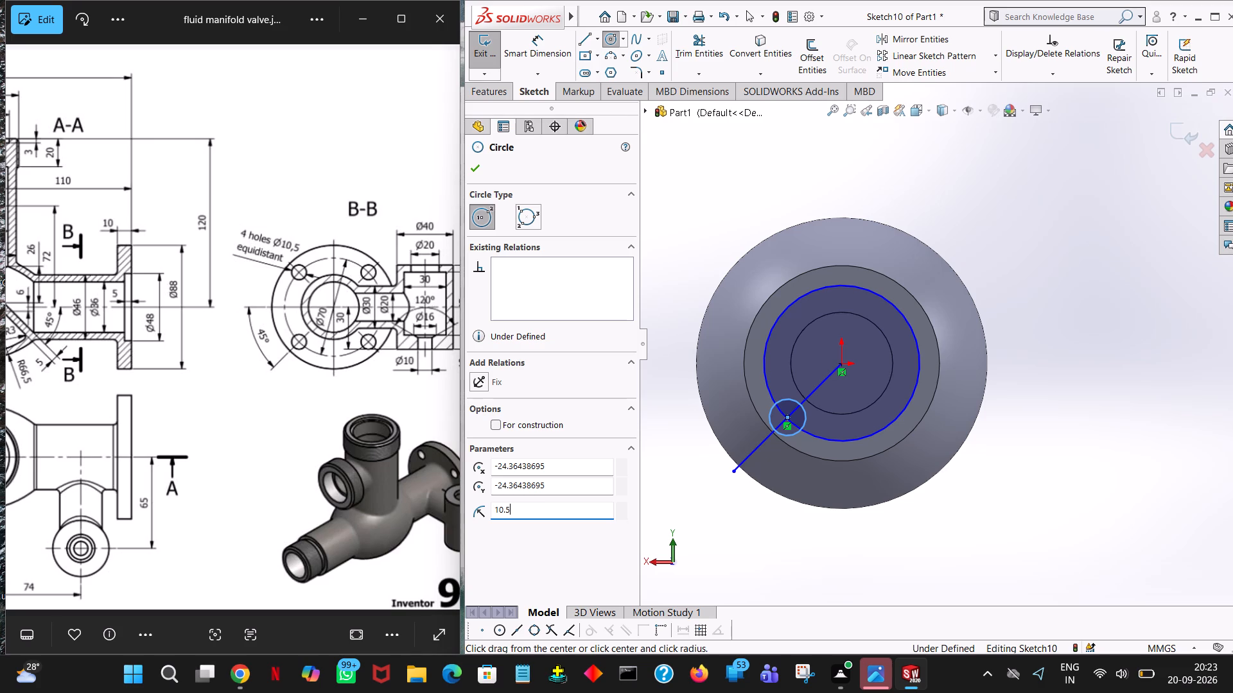
key(slash)
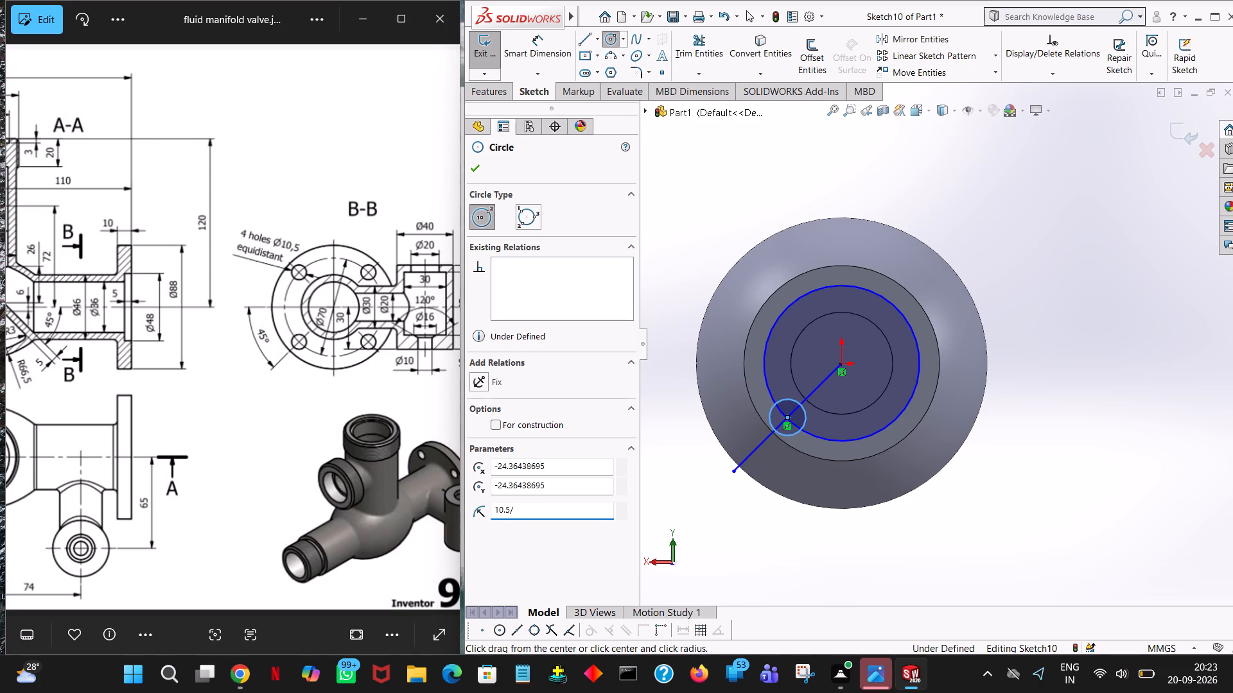
key(2)
key(Return)
right_click(789, 399)
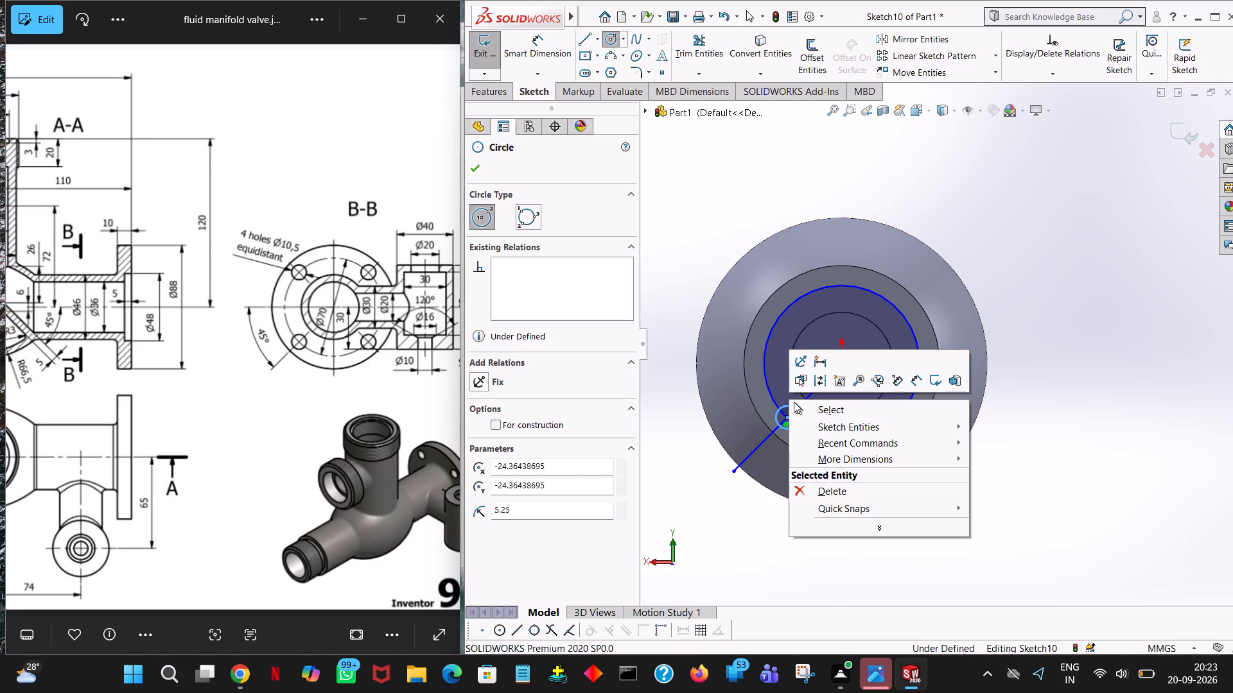
click(807, 410)
Trim away the whole angled line and the bolt circle's arc inside the small hole circle, accepting loss of the affected relation.
click(701, 40)
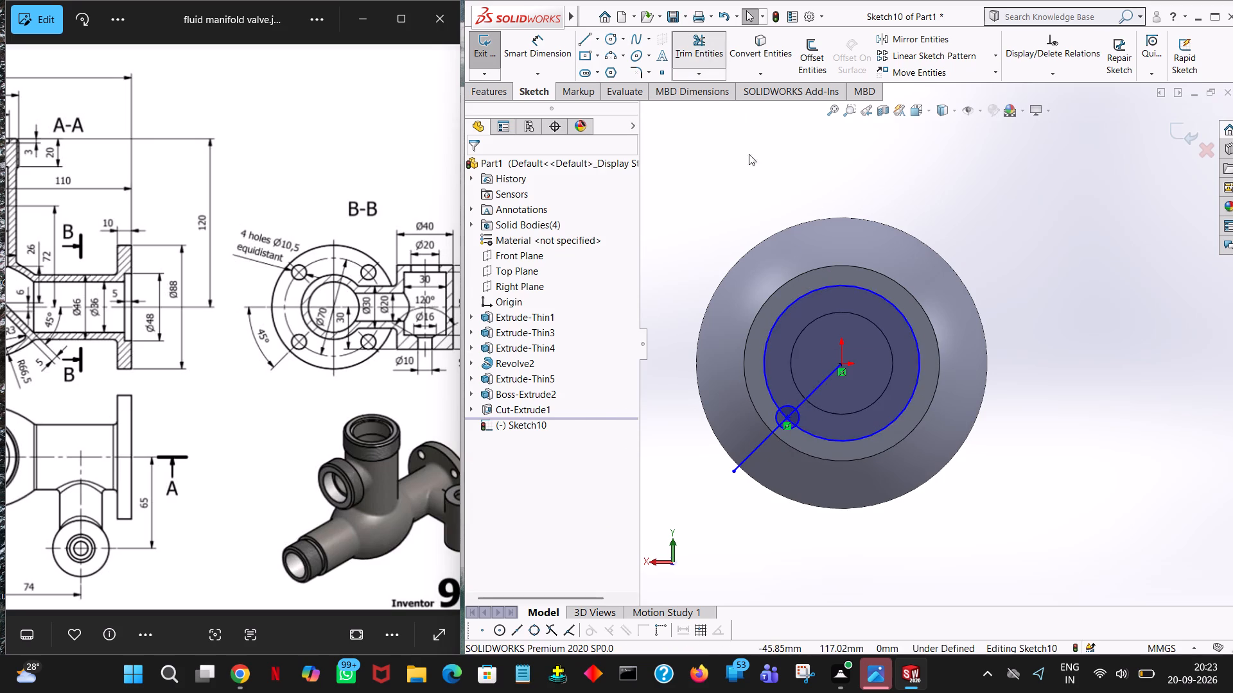
click(824, 379)
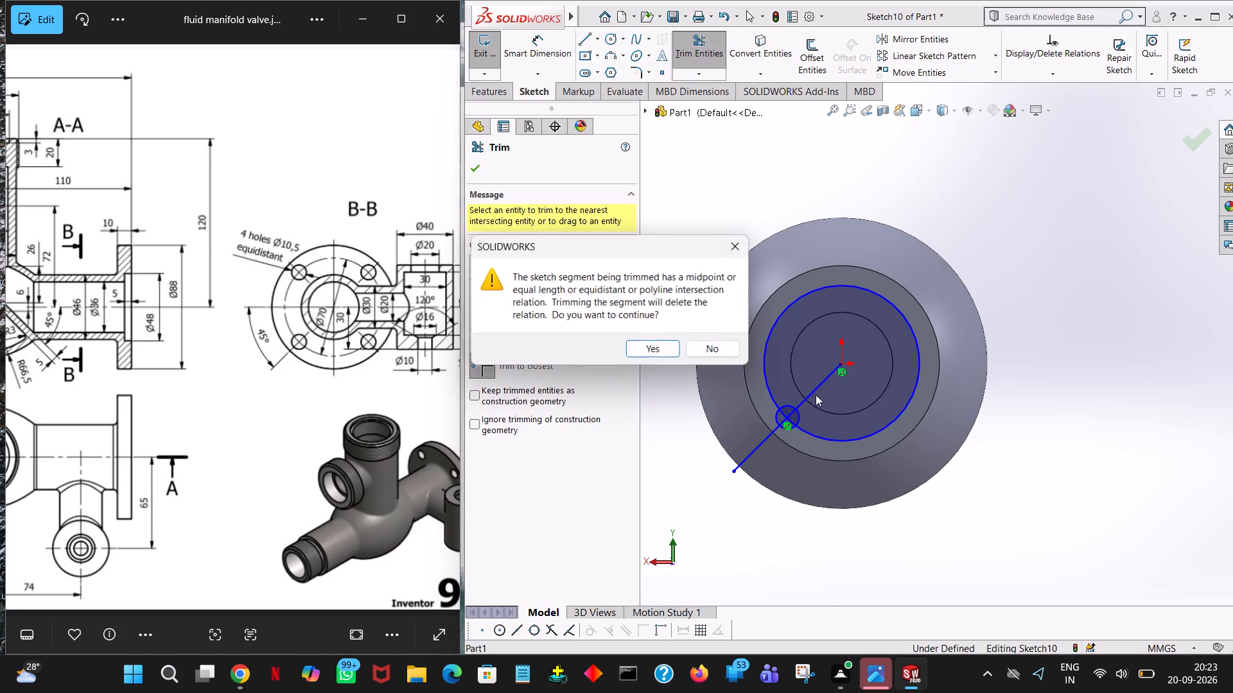
click(663, 350)
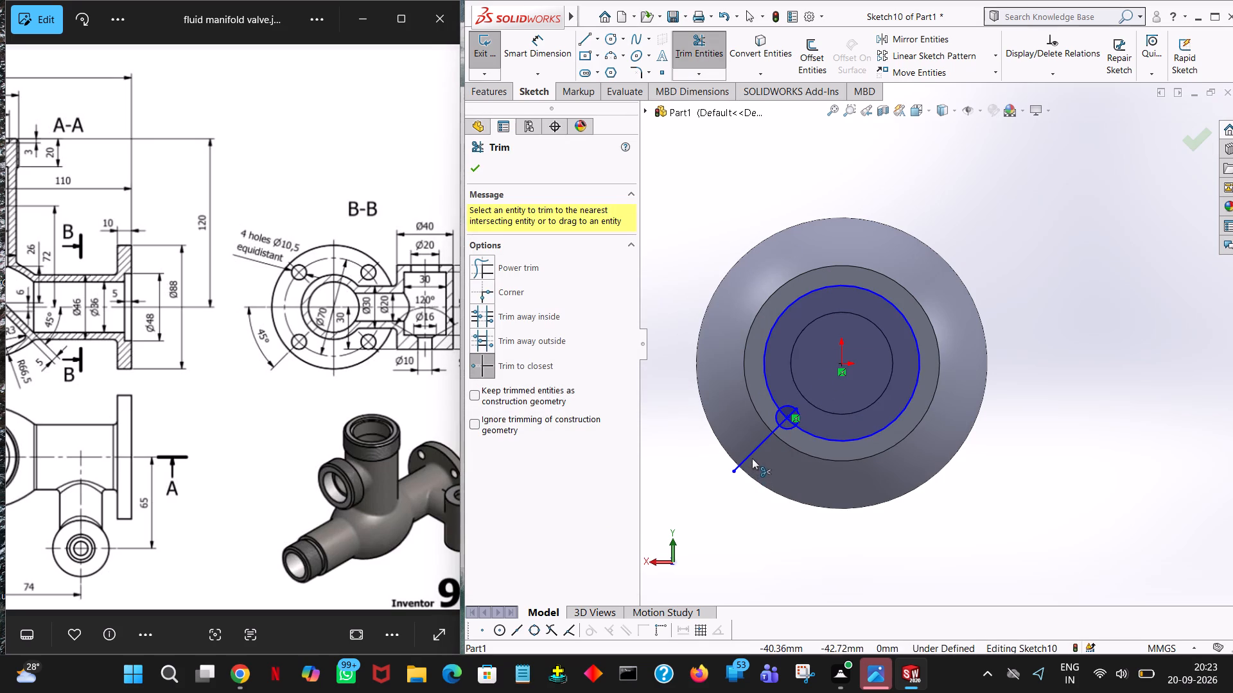
click(751, 454)
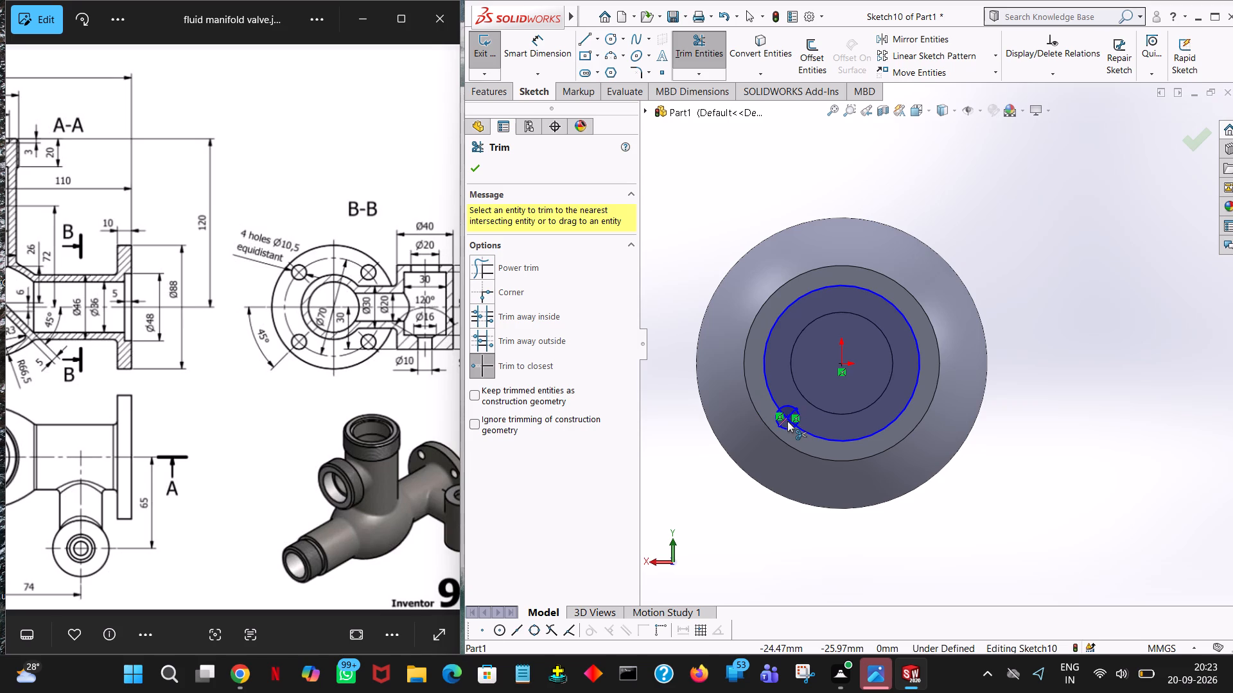
ctrl+scroll(787, 421, down, 2)
right_click(793, 415)
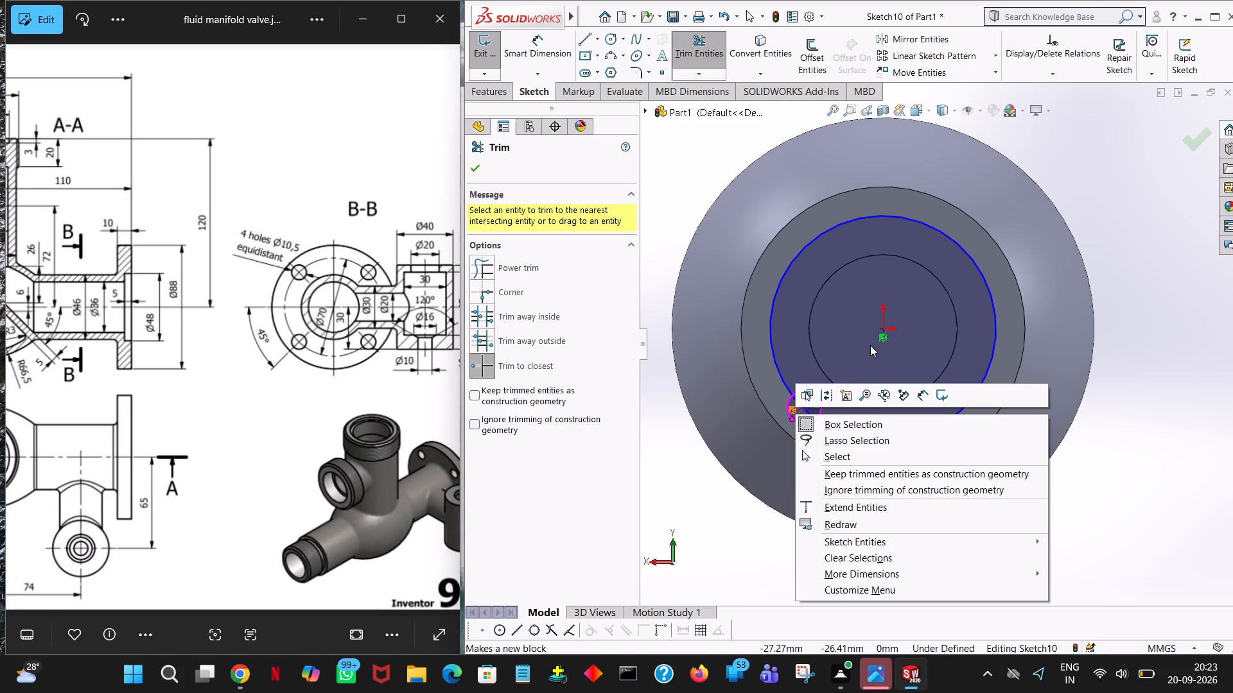
click(870, 345)
click(804, 411)
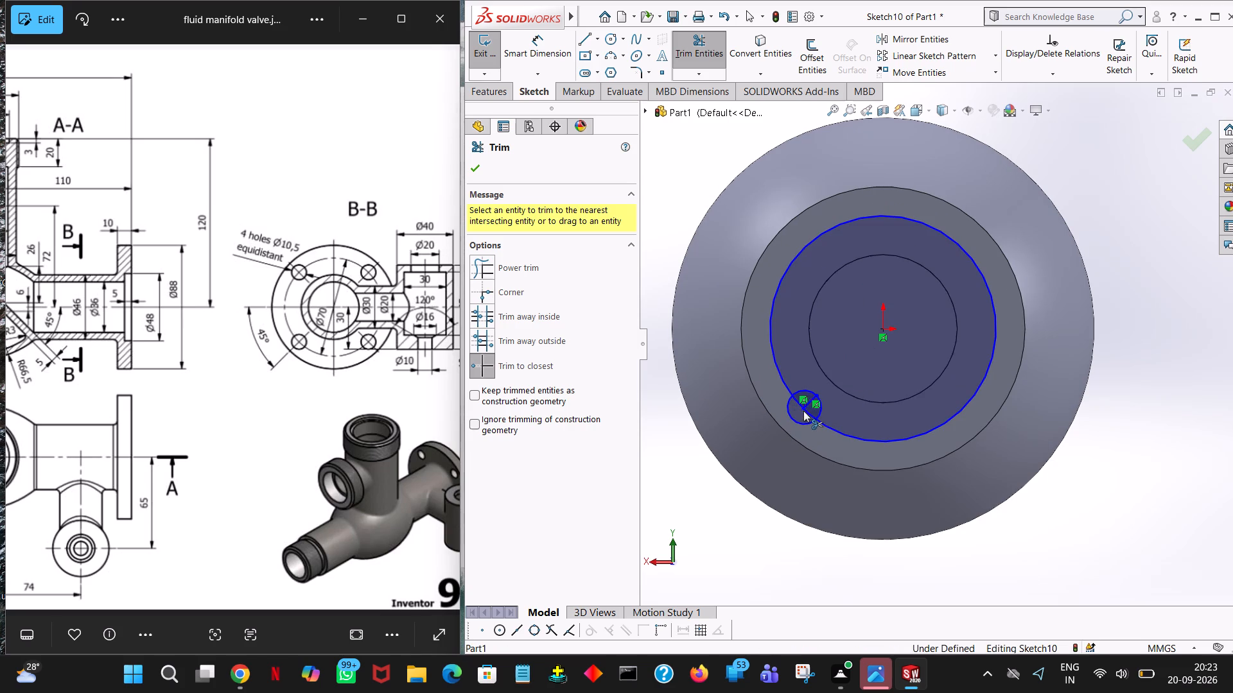
click(809, 400)
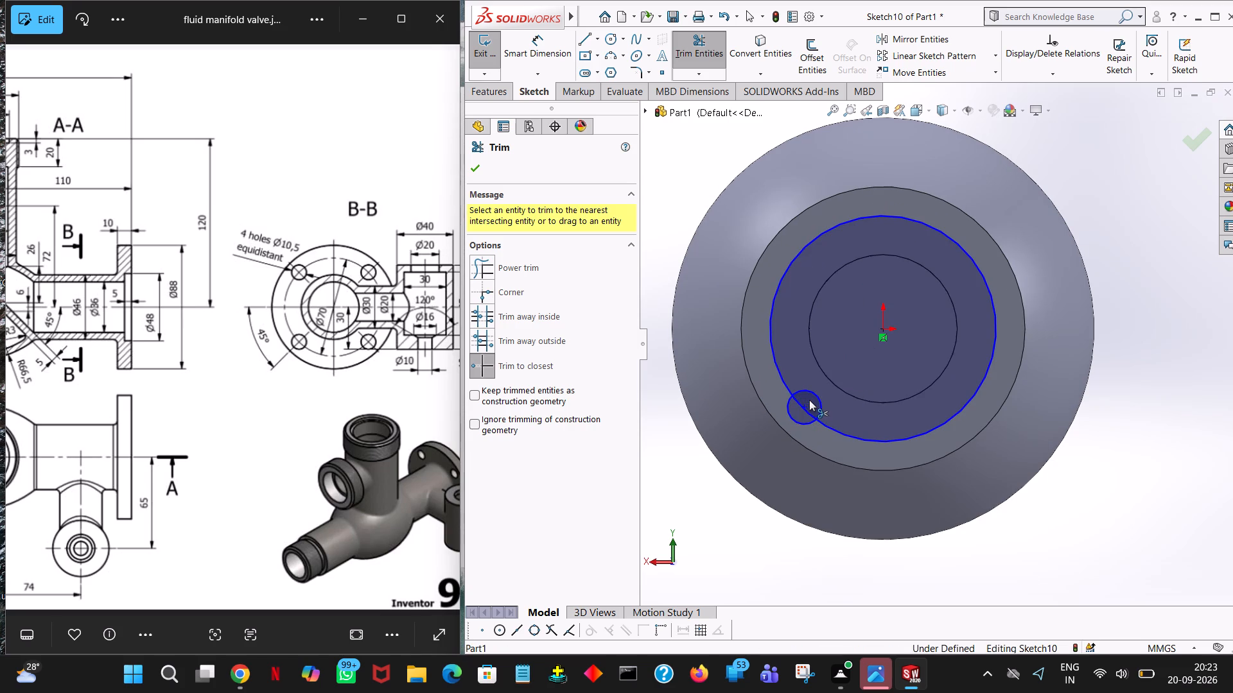
click(803, 410)
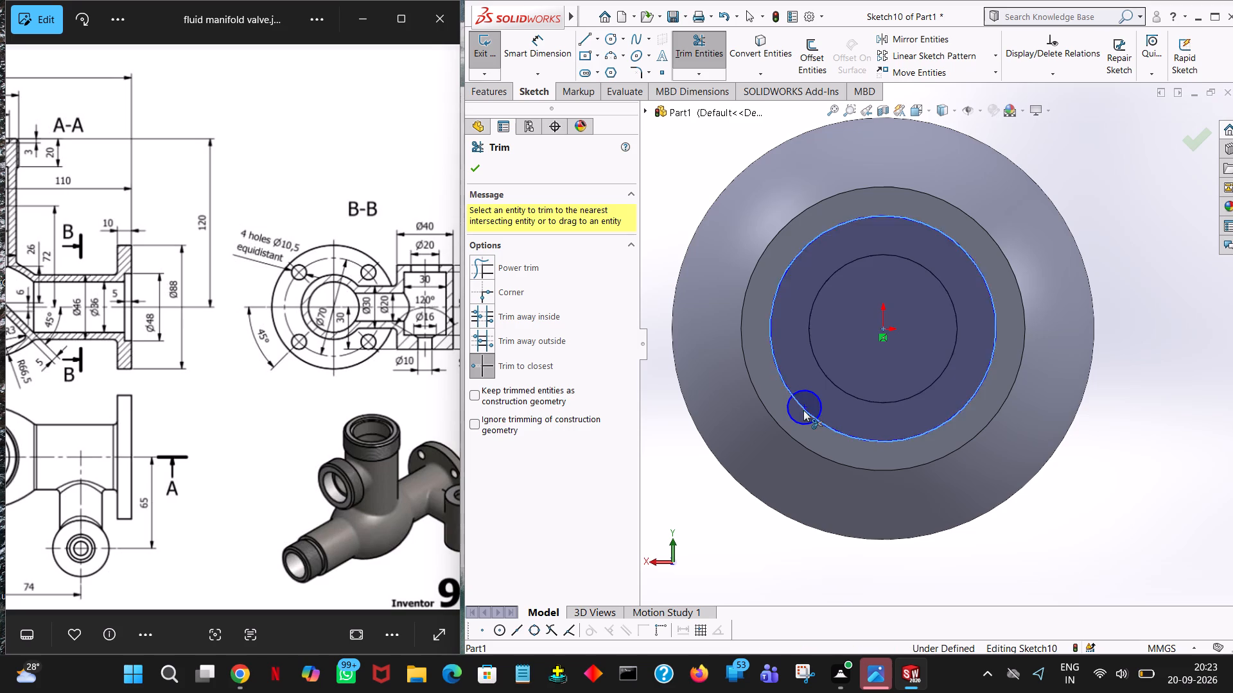
click(477, 173)
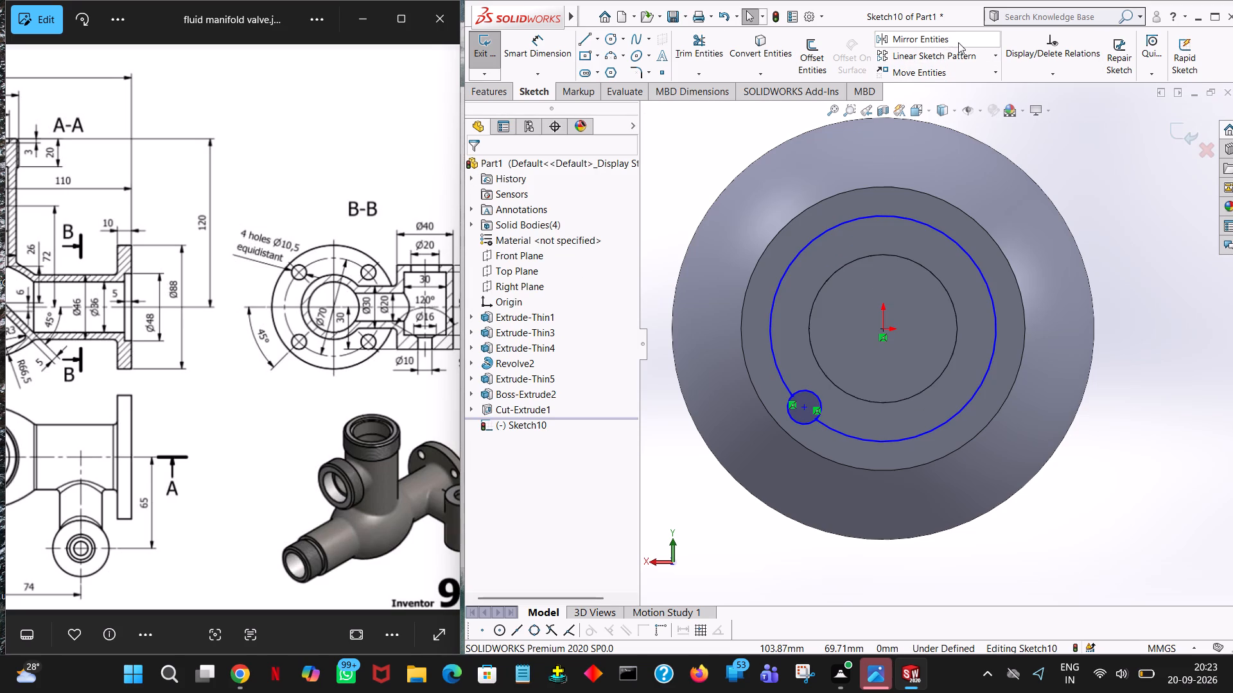
Pattern the small hole circle circularly about the flange's centre with 4 equally spaced instances over 360°.
click(995, 60)
click(978, 89)
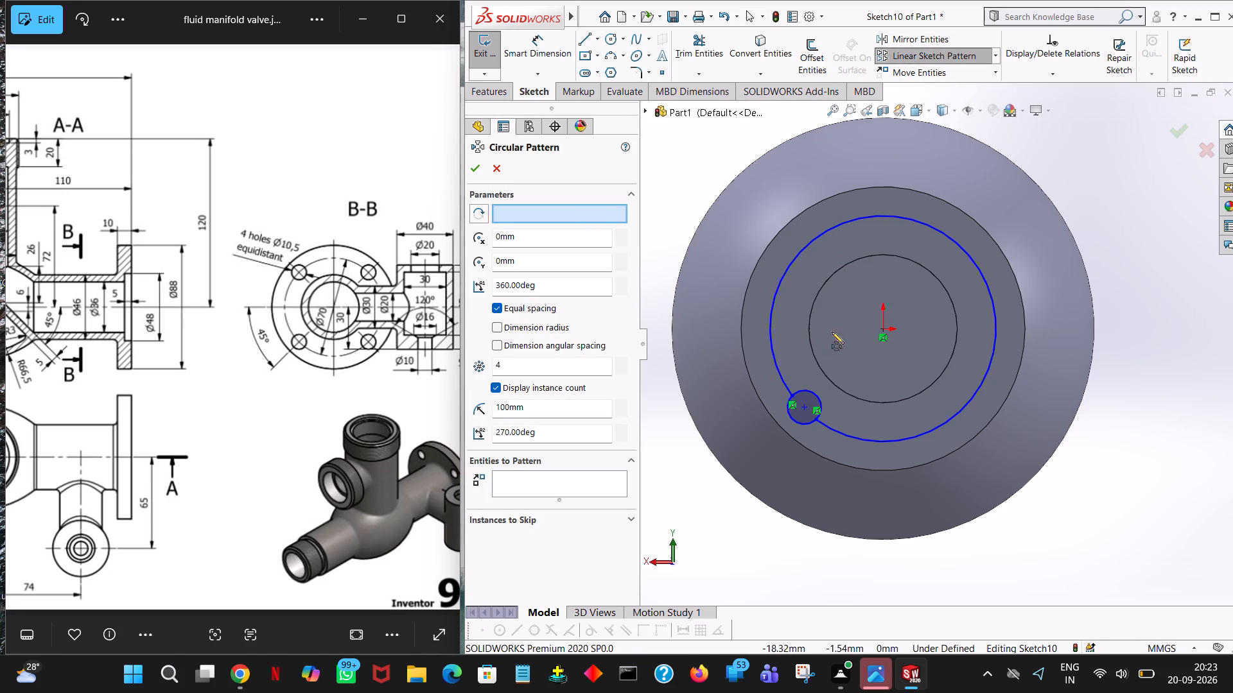
click(816, 397)
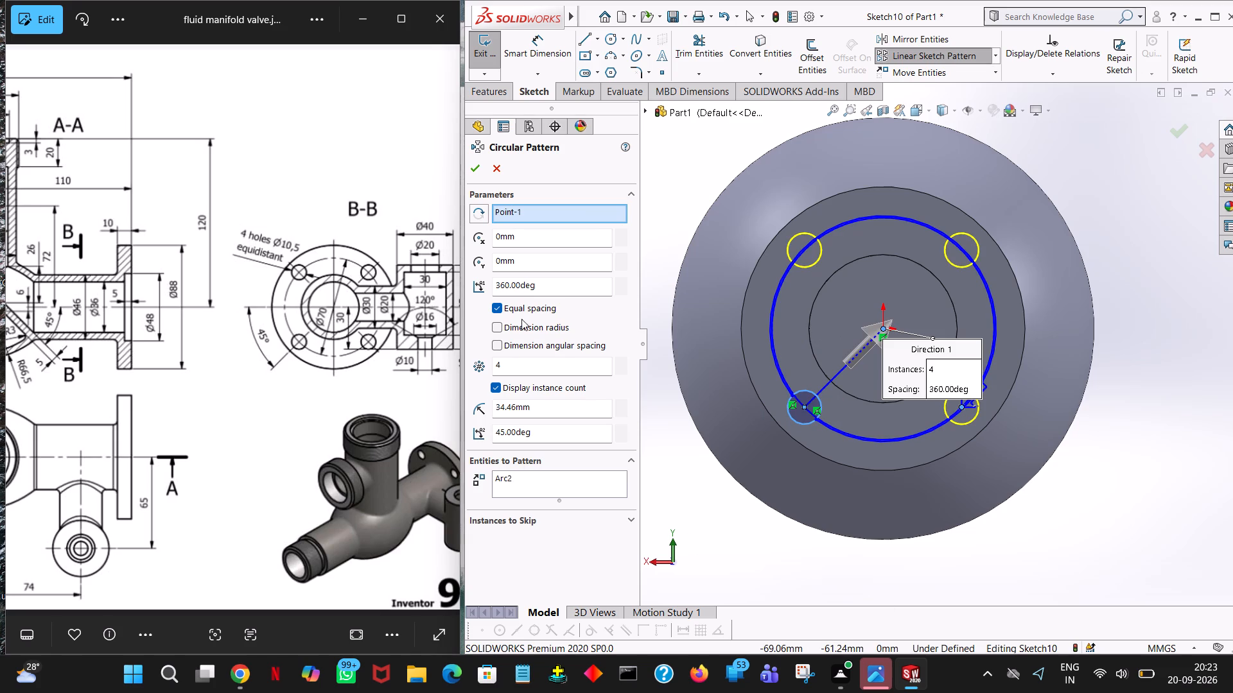
click(478, 171)
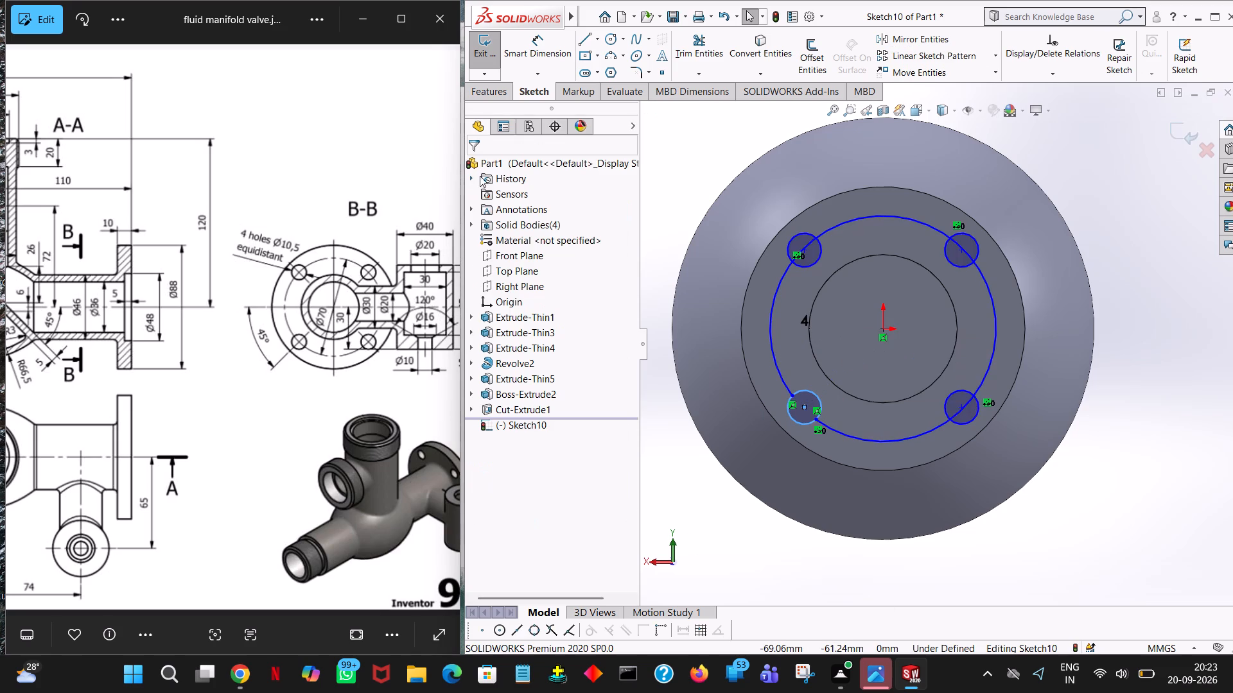
Trim away the bolt circle's arcs inside the remaining three small hole circles.
click(715, 52)
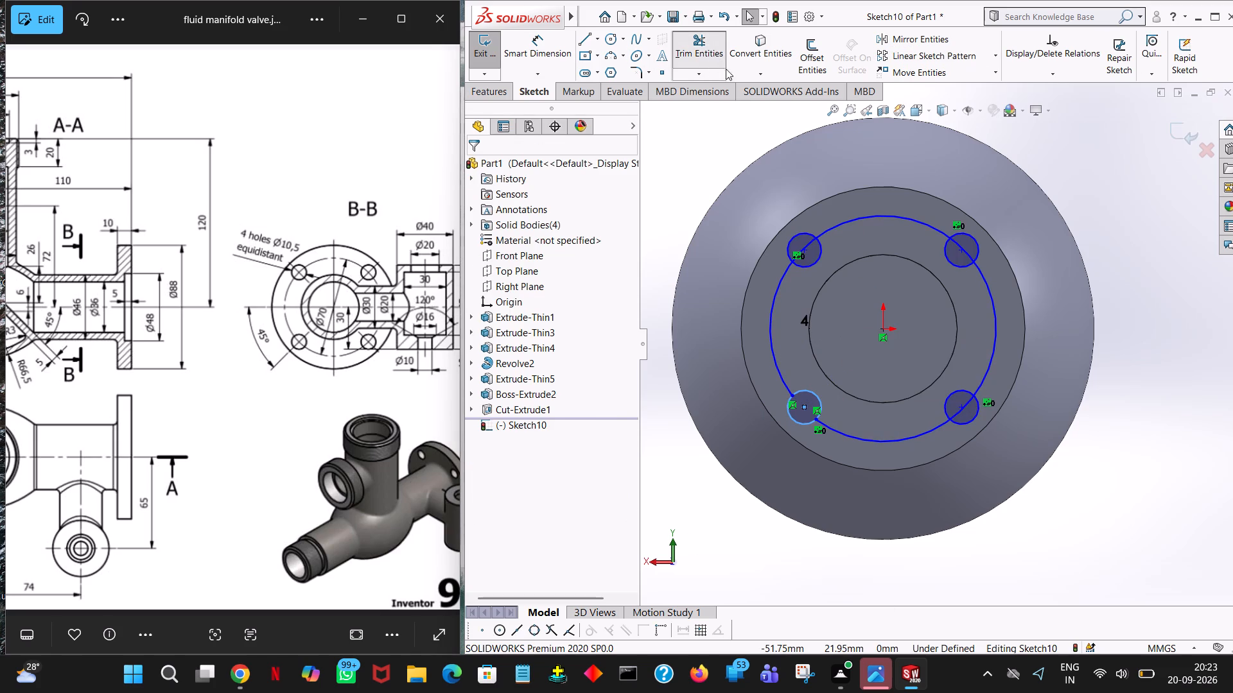
click(800, 248)
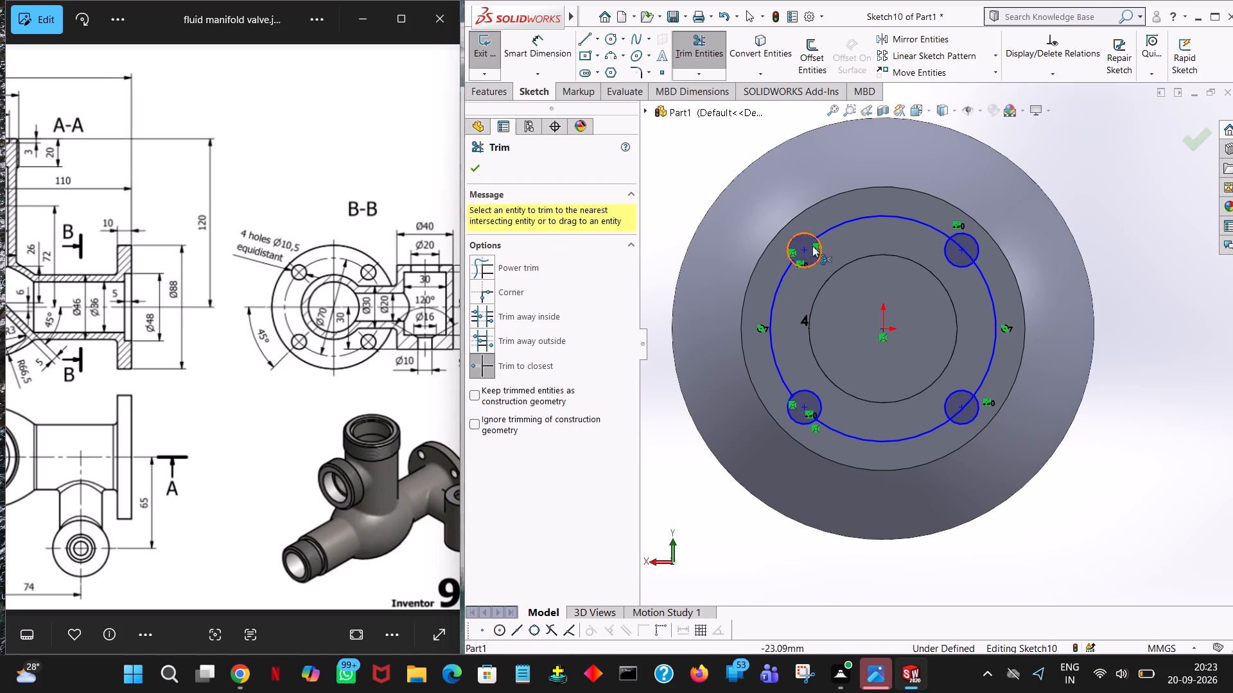
click(960, 247)
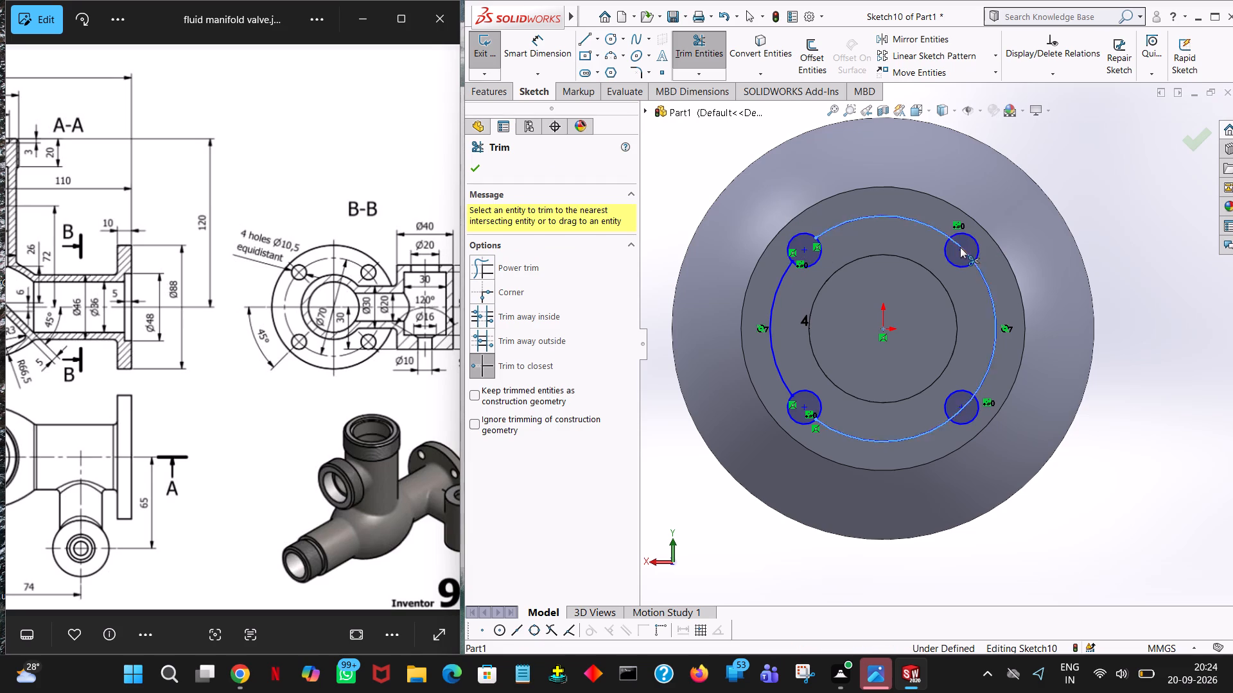
click(971, 402)
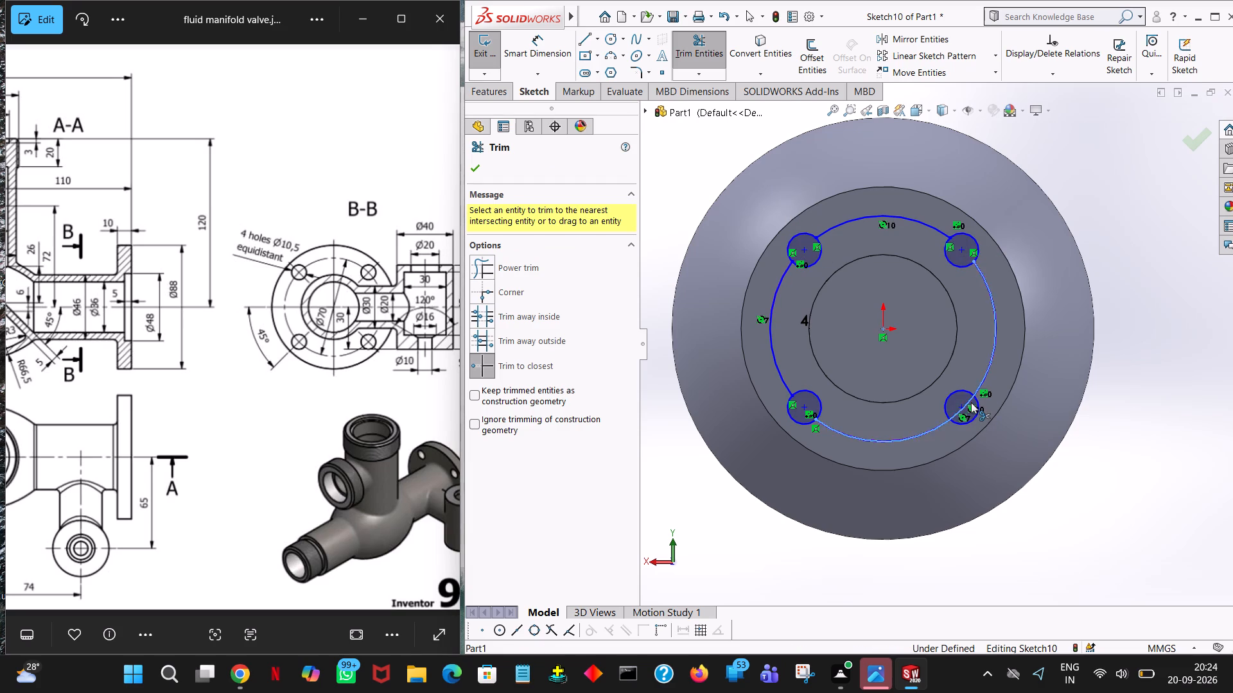
click(471, 172)
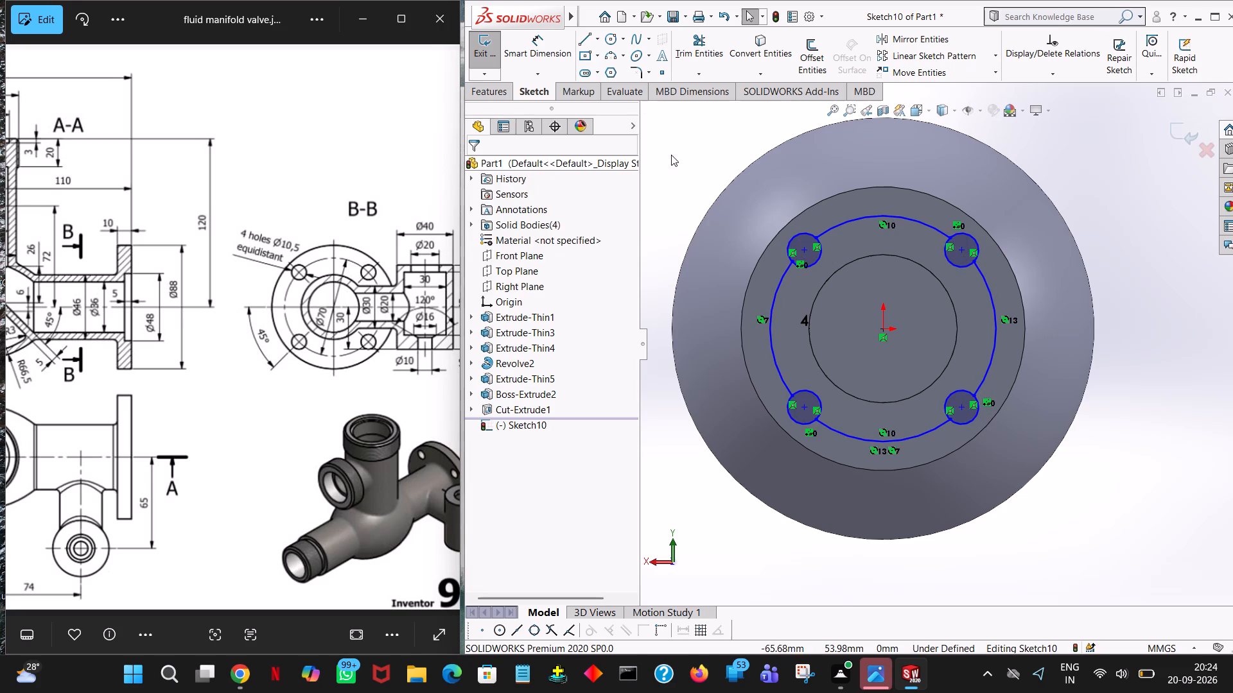
Cut-extrude the four small hole circles through the flange with a blind depth of 15 mm.
middle_drag(694, 175, 739, 201)
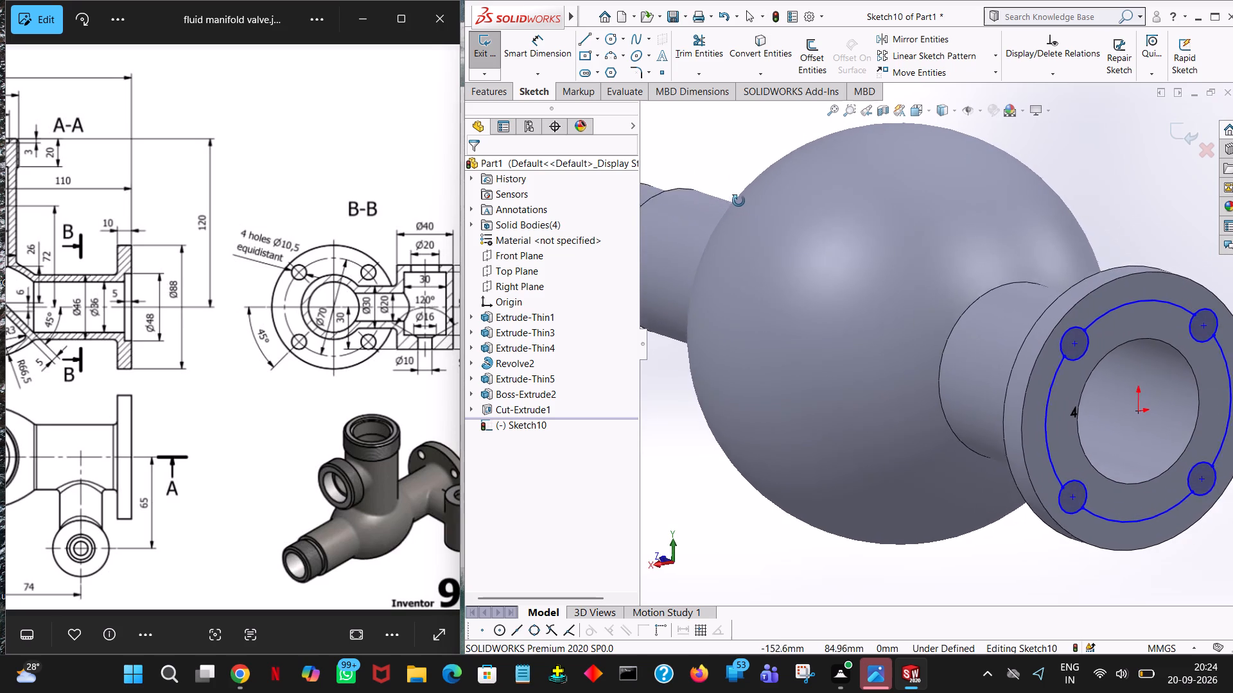
middle_drag(739, 201, 730, 201)
click(502, 89)
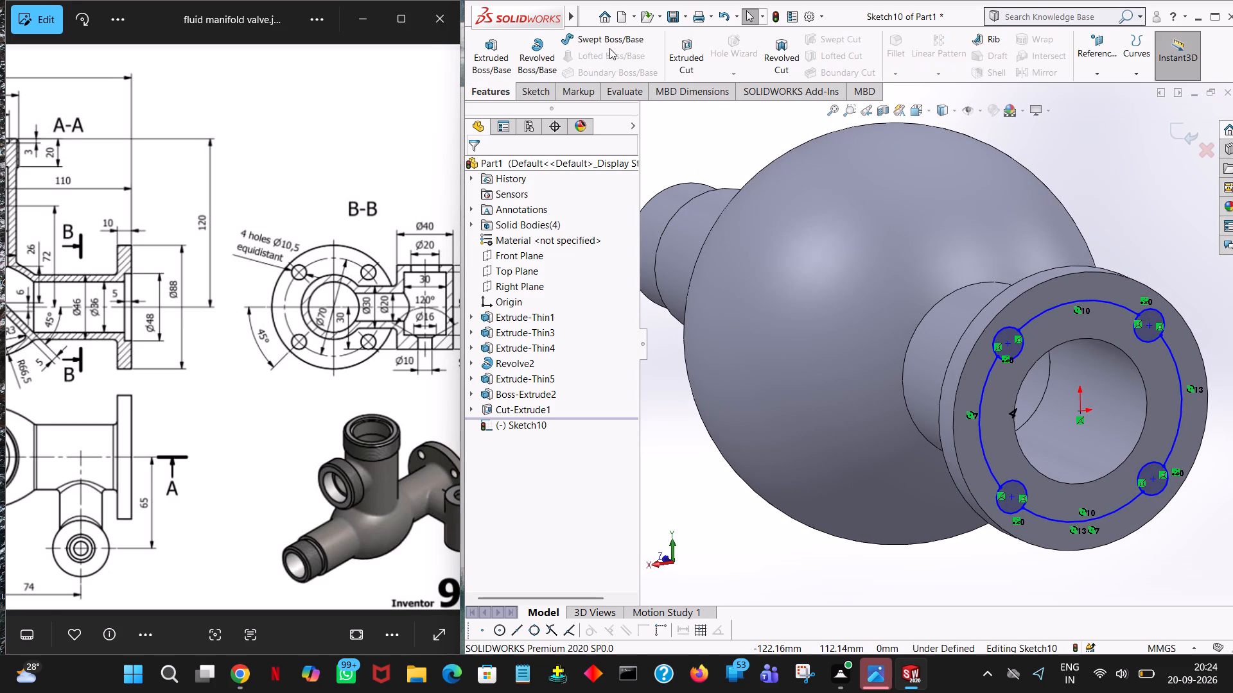
click(669, 56)
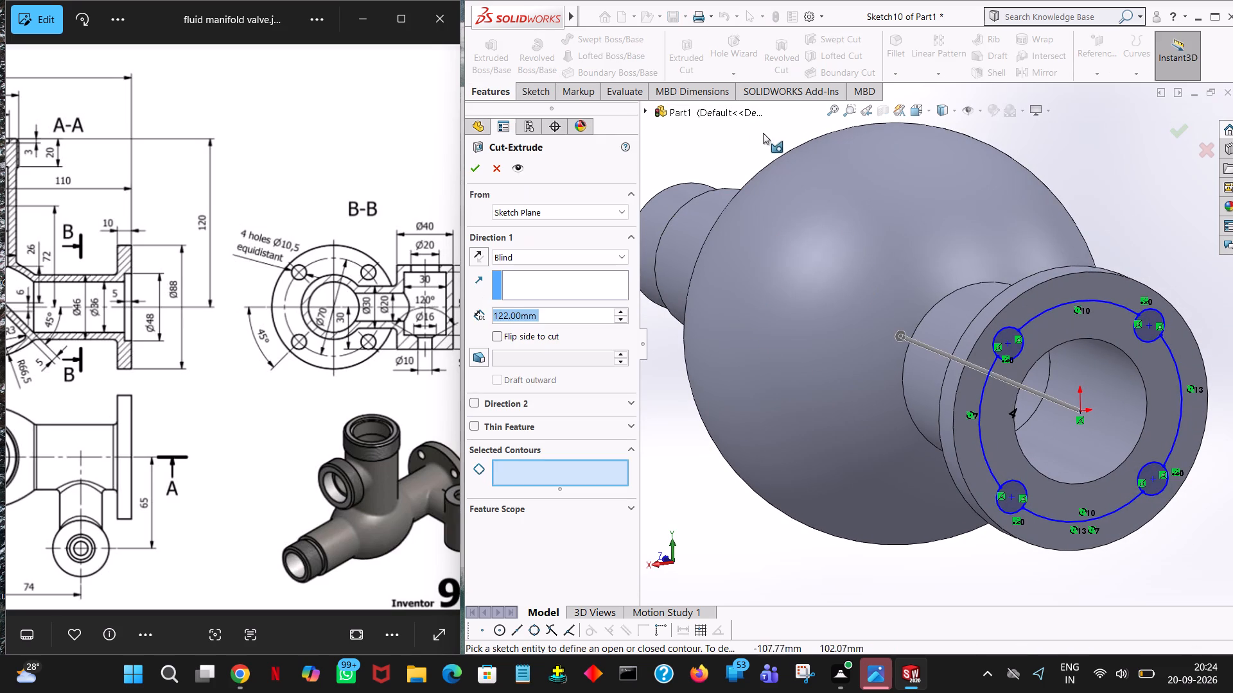
click(1002, 341)
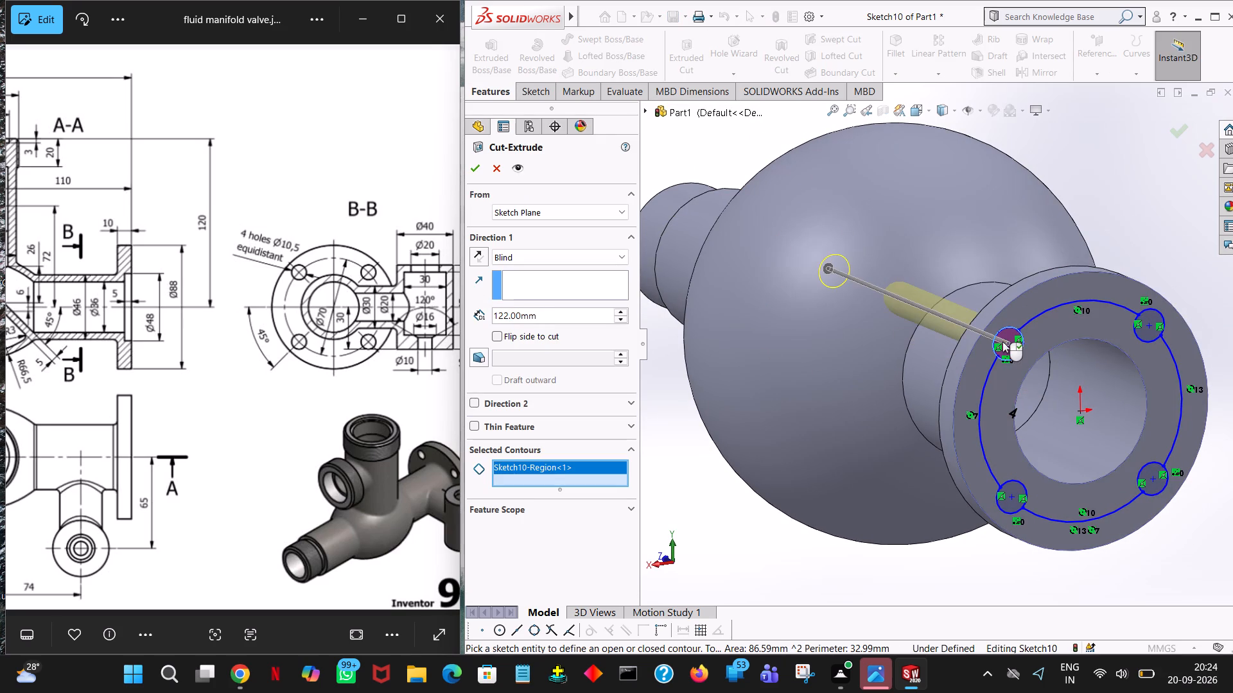
click(1151, 316)
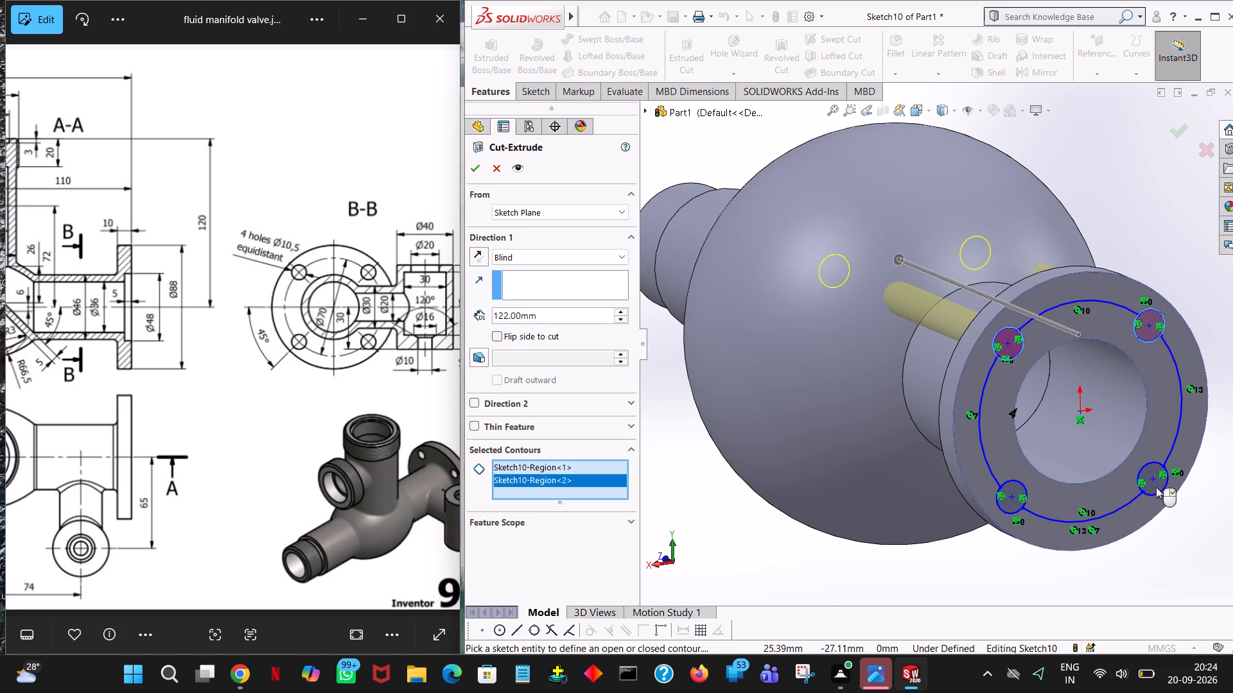
click(1159, 486)
click(1001, 504)
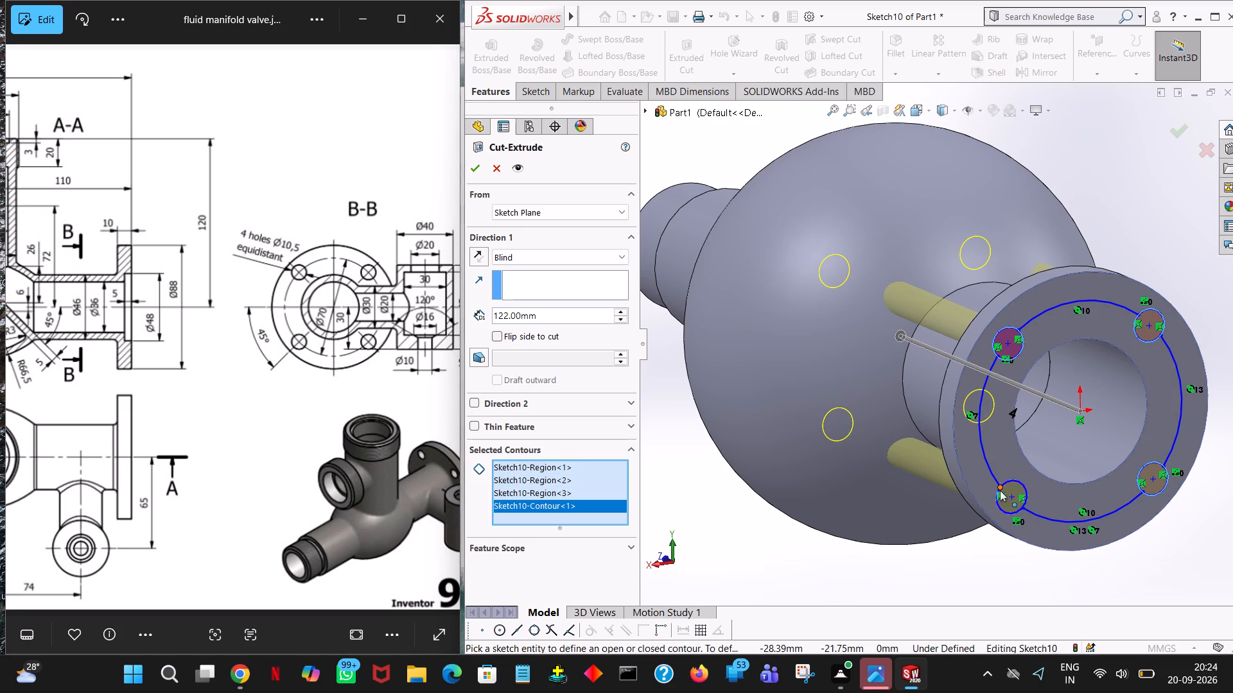
middle_drag(1026, 551, 1002, 534)
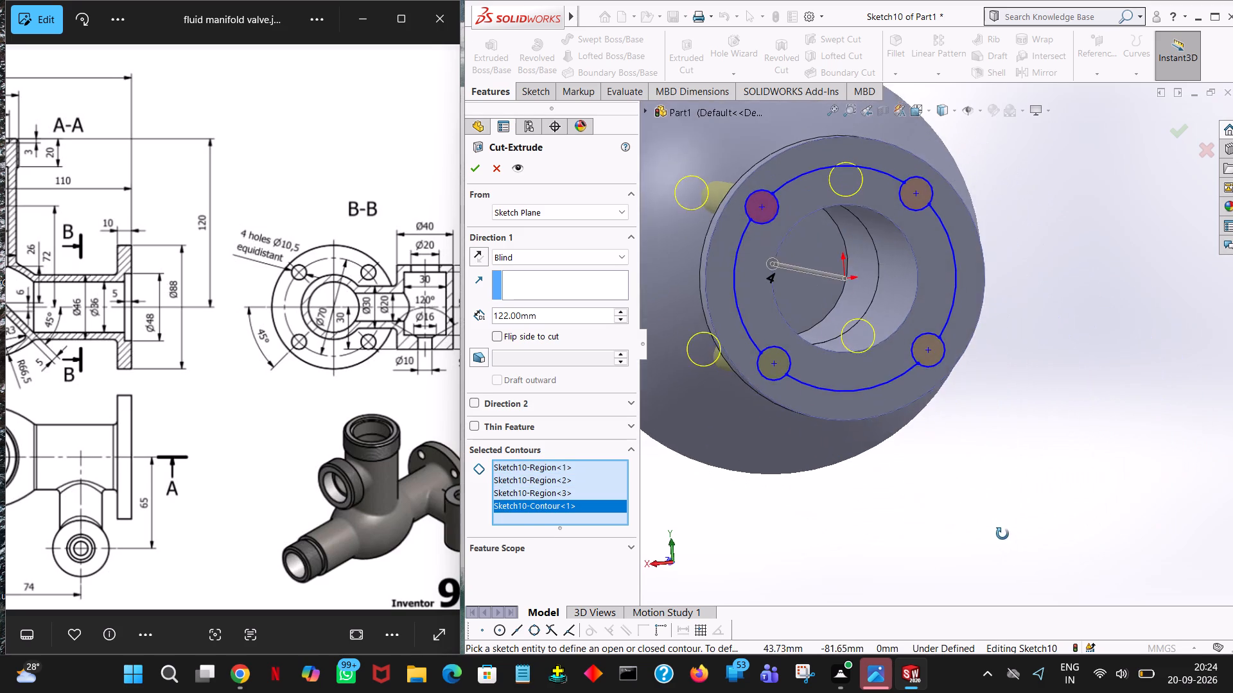
middle_drag(1002, 534, 1049, 561)
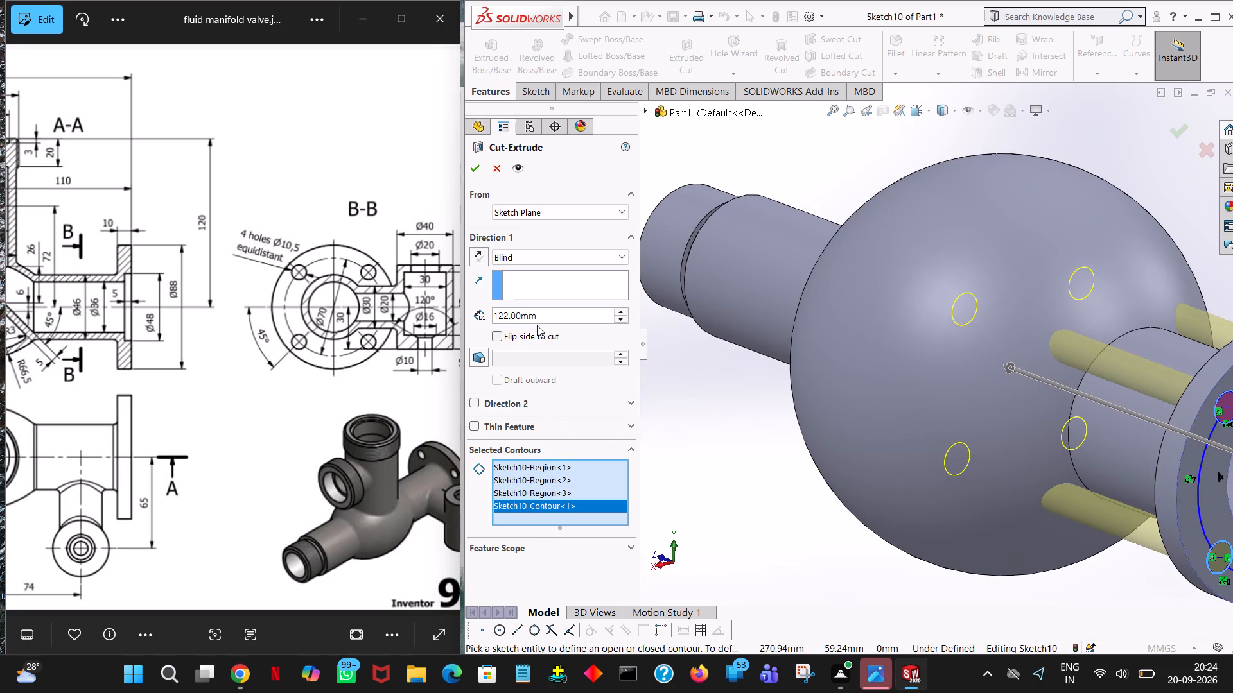
double_click(539, 318)
key(5)
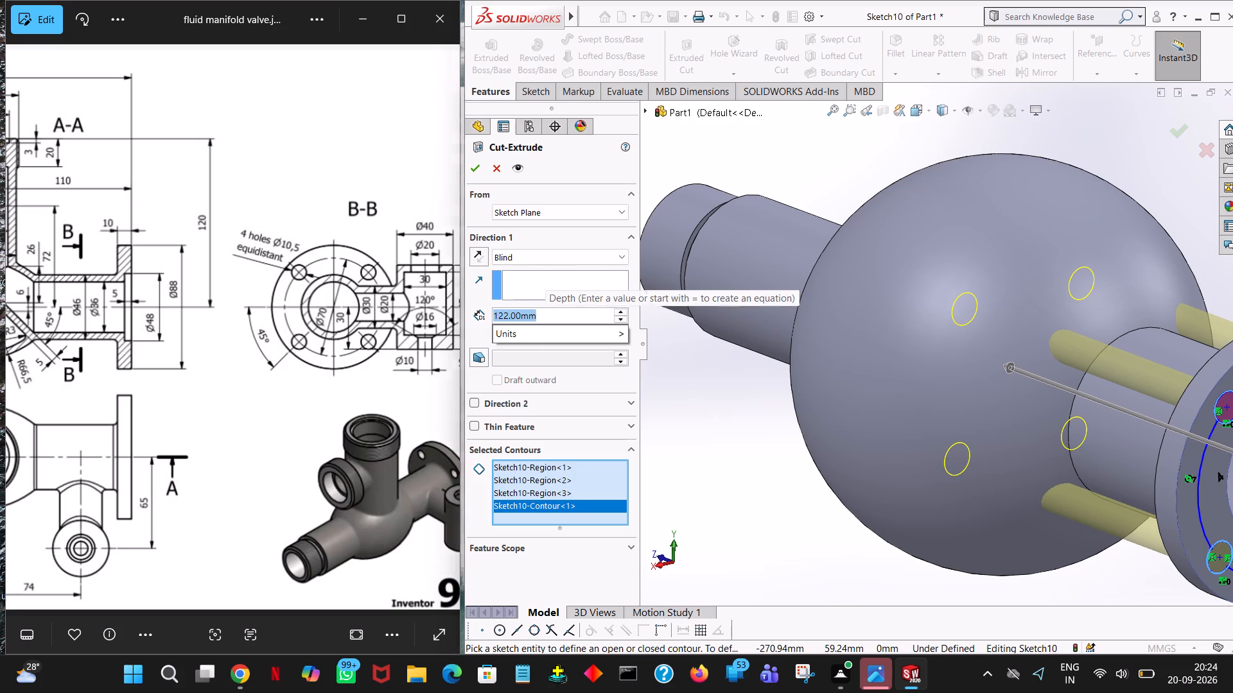
key(BackSpace)
text(15)
key(Return)
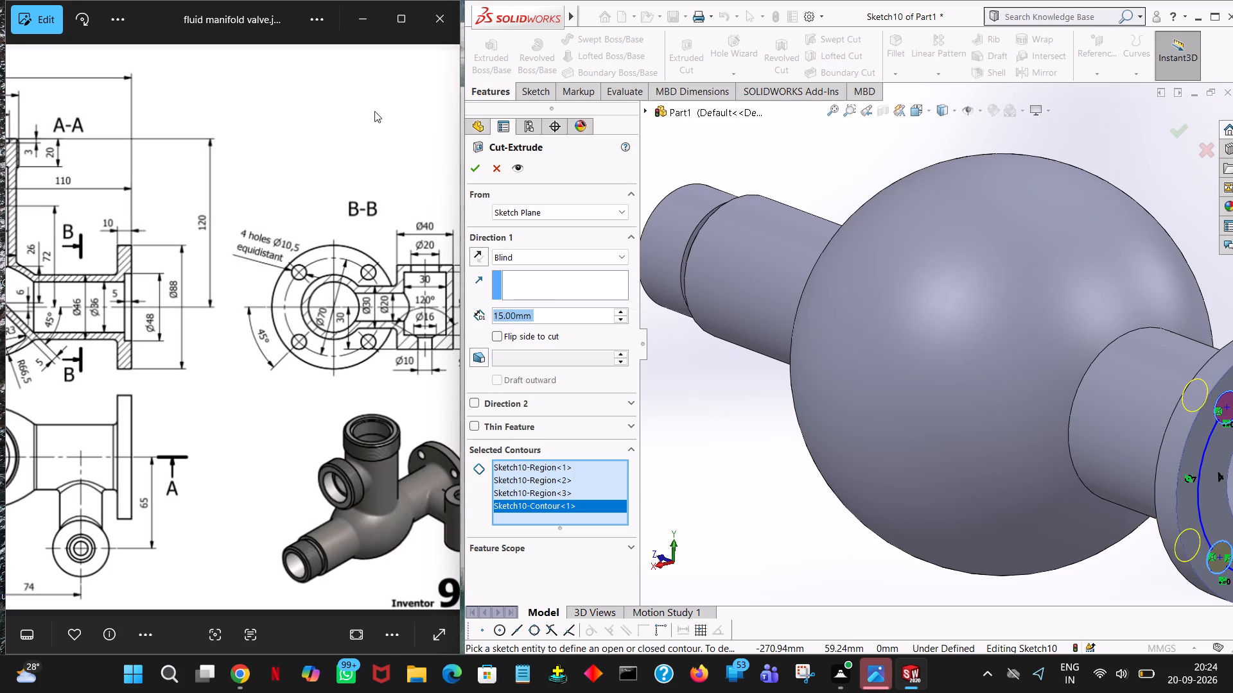
click(479, 167)
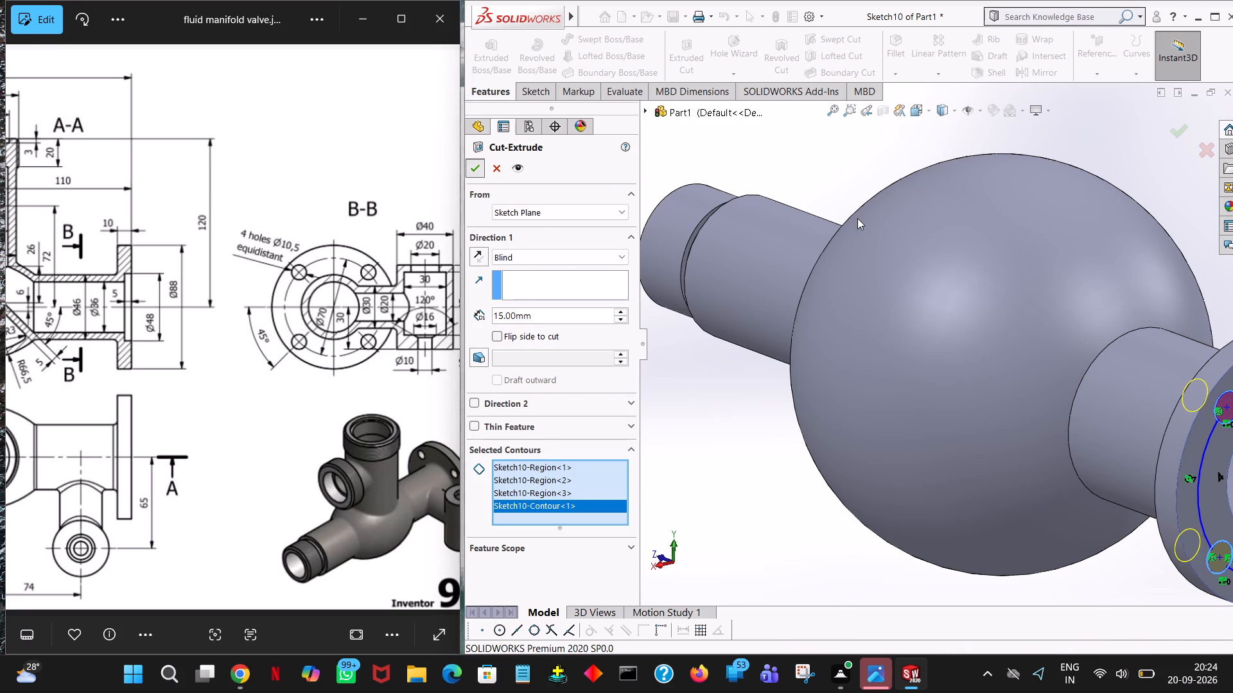
middle_drag(859, 218, 798, 192)
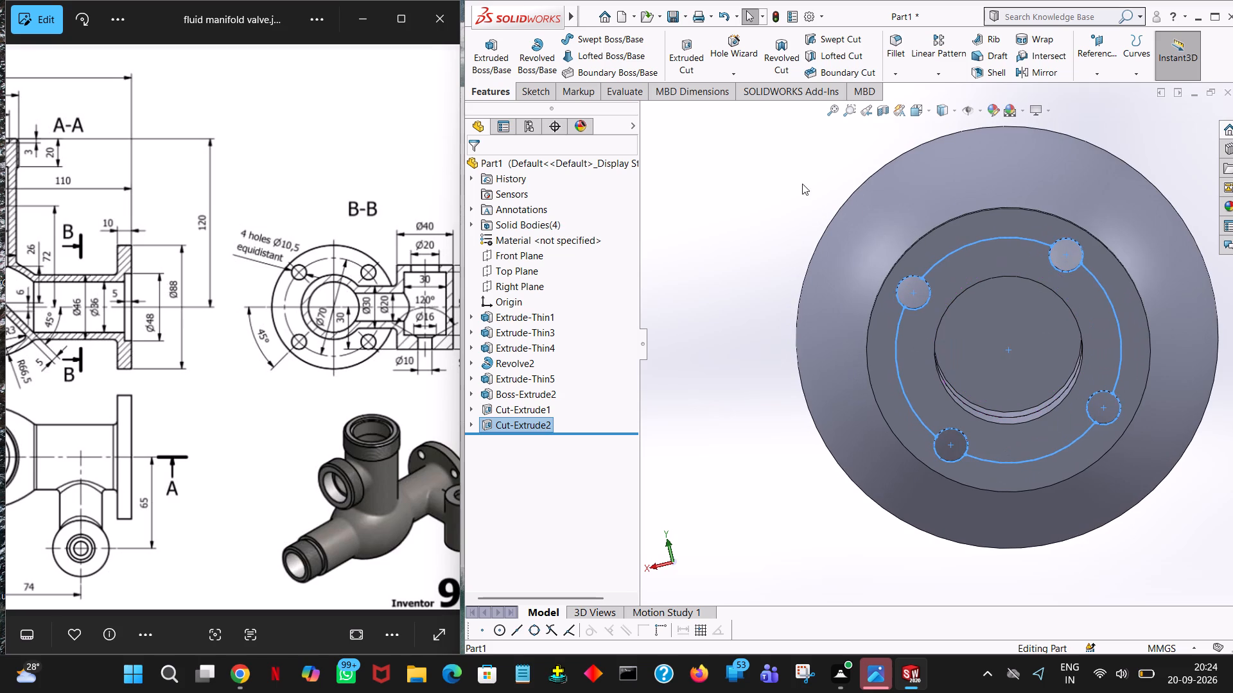
click(800, 149)
Examine the drilled flange and the valve body from all sides against the drawing's B-B section and isometric view.
middle_drag(818, 175, 843, 198)
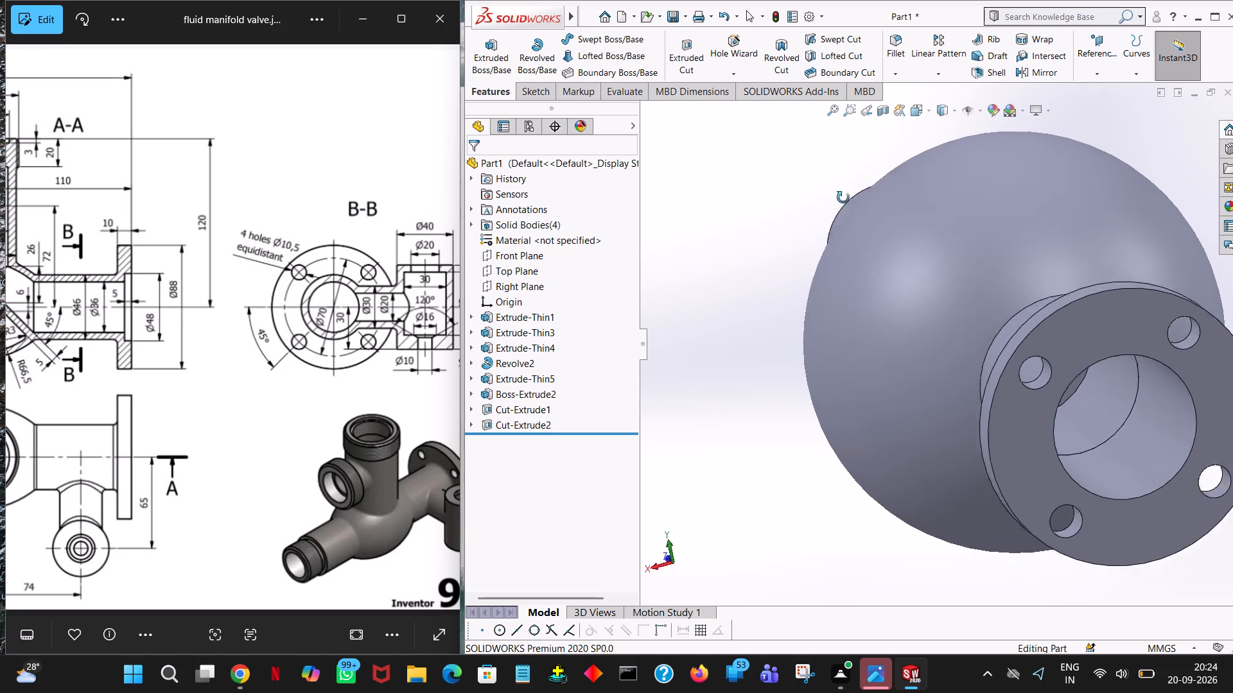
middle_drag(843, 198, 1114, 373)
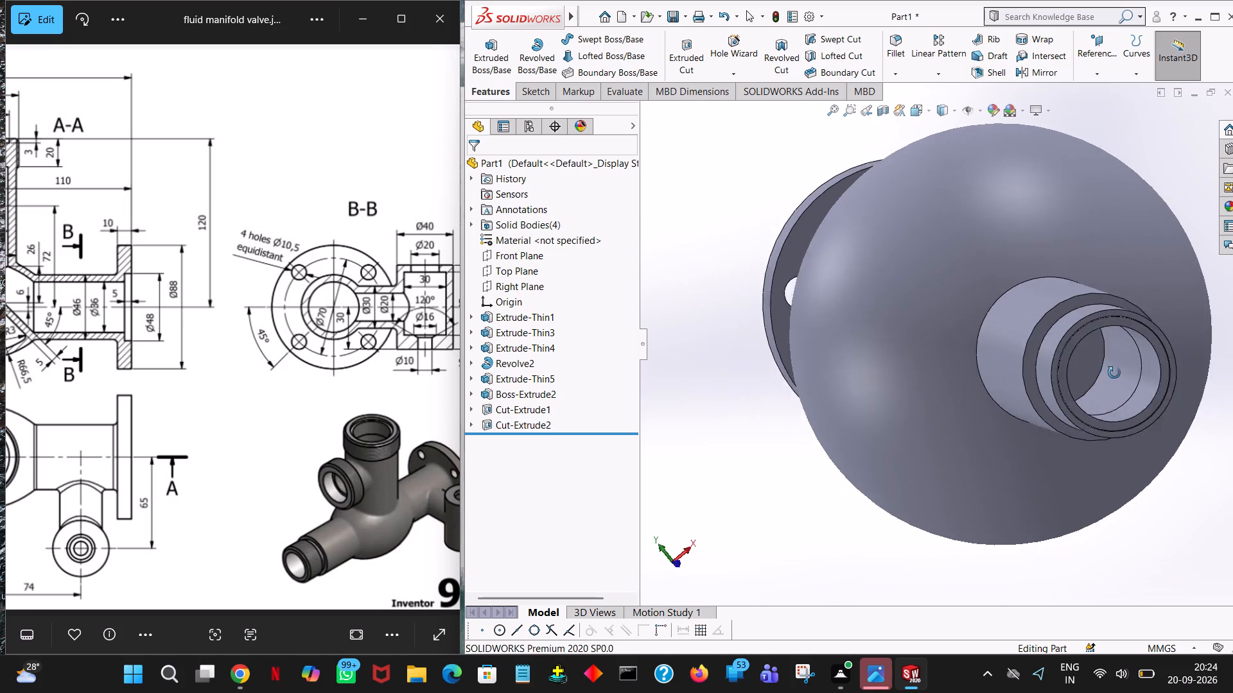
middle_drag(1114, 373, 1103, 357)
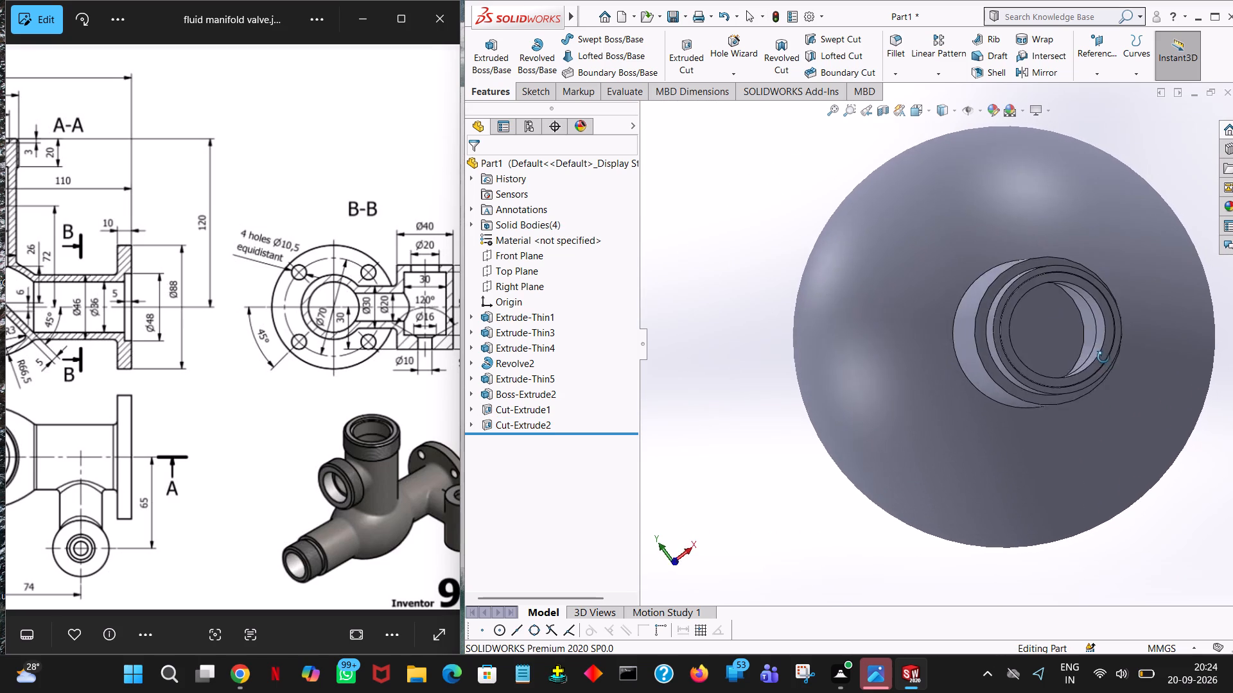
middle_drag(1103, 357, 959, 395)
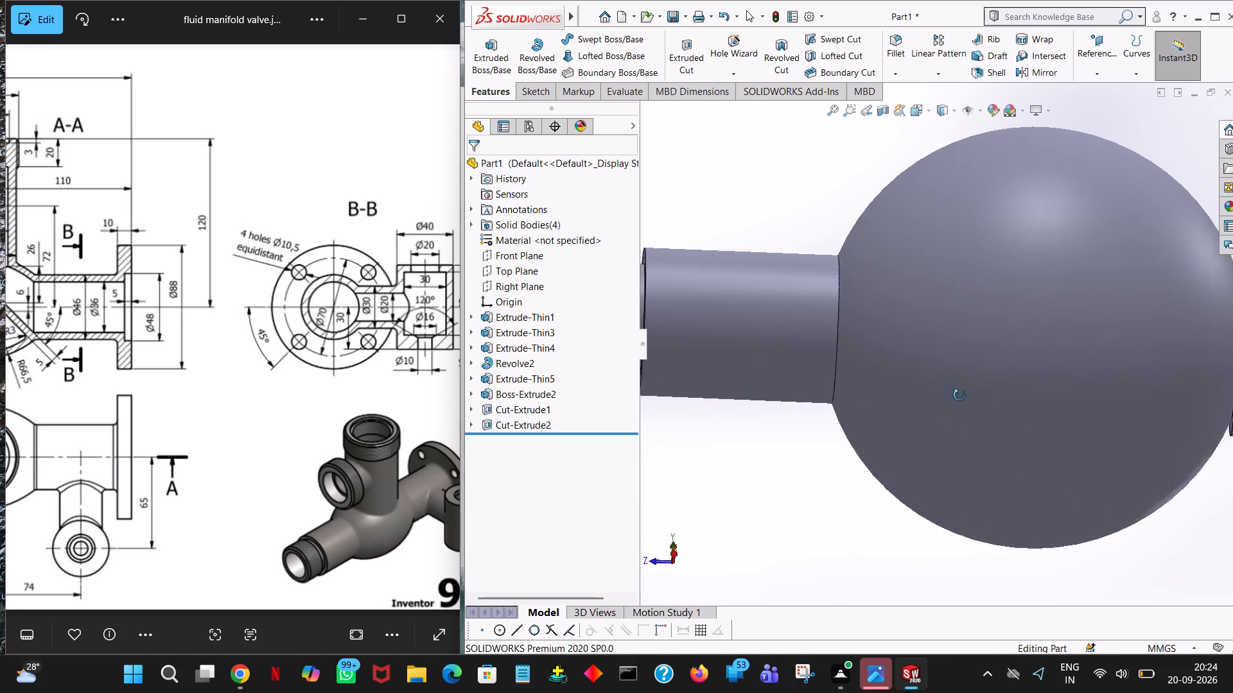
middle_drag(959, 395, 953, 394)
scroll(928, 383, left, 1)
scroll(928, 383, right, 1)
scroll(928, 383, left, 1)
scroll(1013, 389, right, 1)
ctrl+scroll(1032, 320, down, 6)
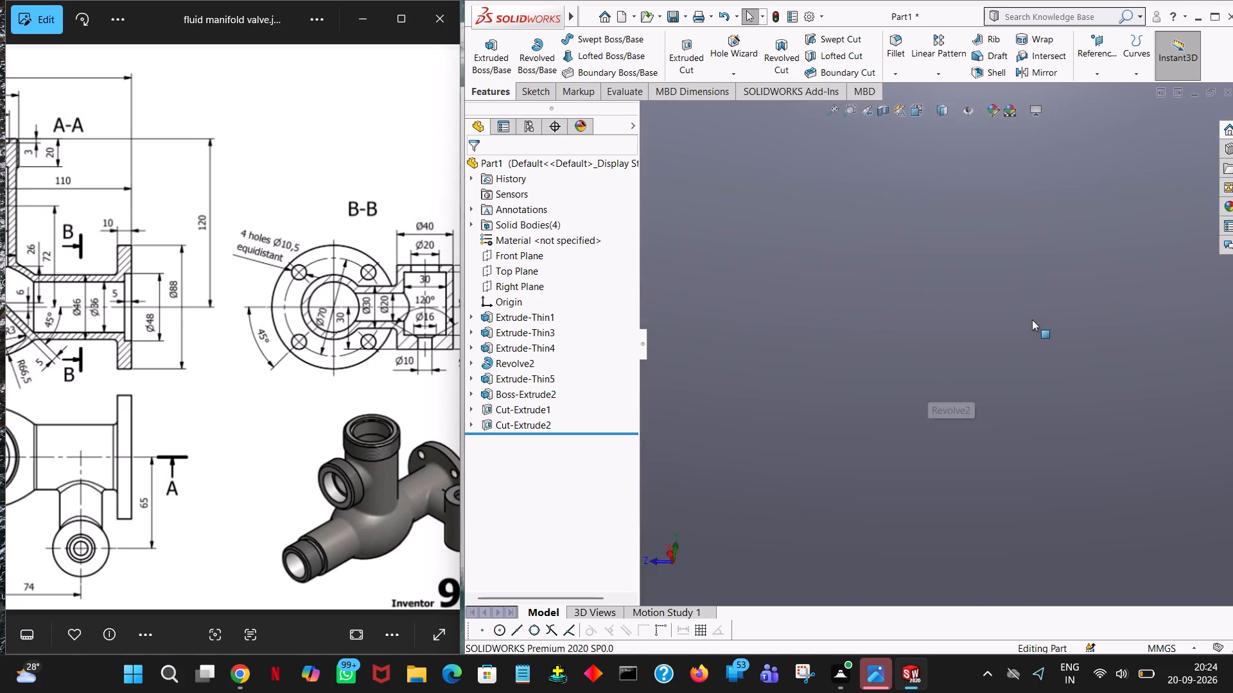
ctrl+scroll(1033, 320, up, 11)
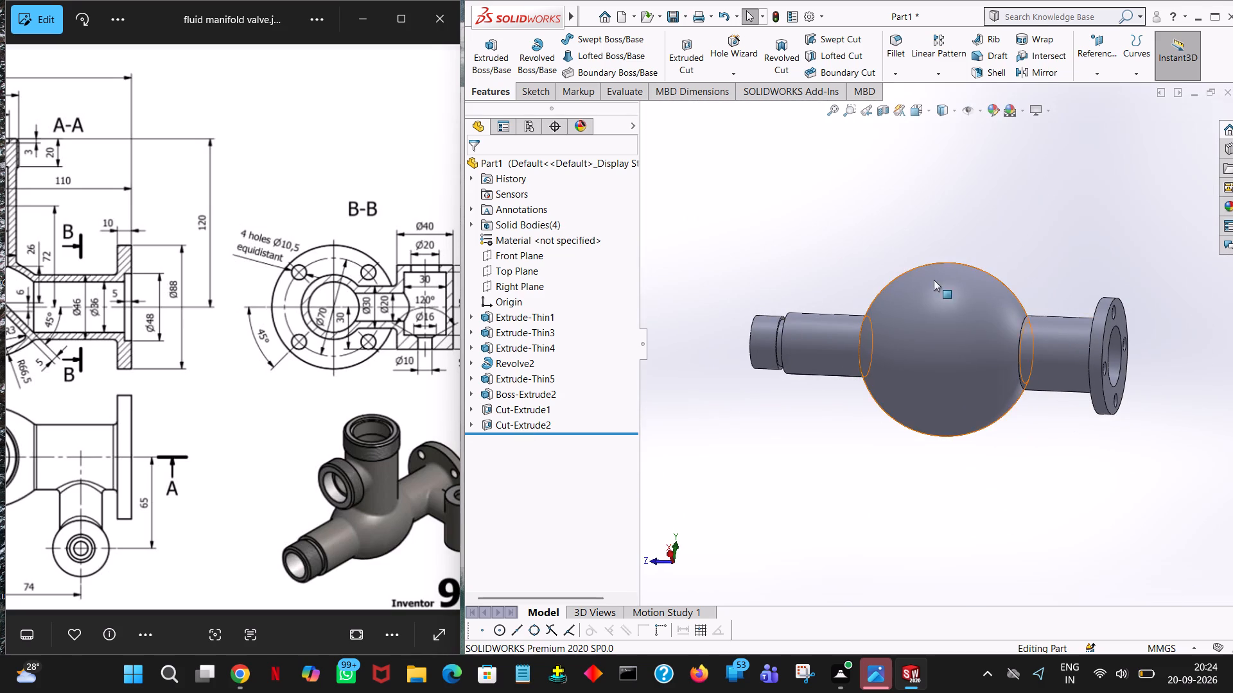
middle_drag(1114, 266, 1141, 259)
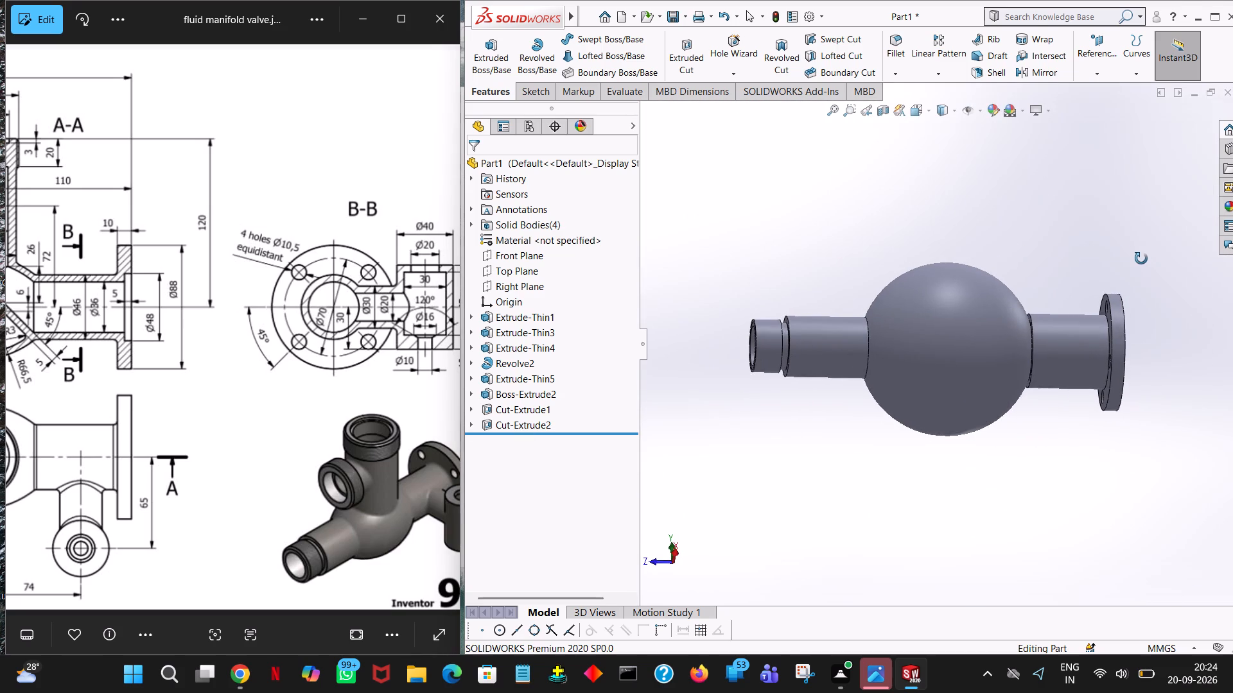
middle_drag(1141, 259, 1141, 259)
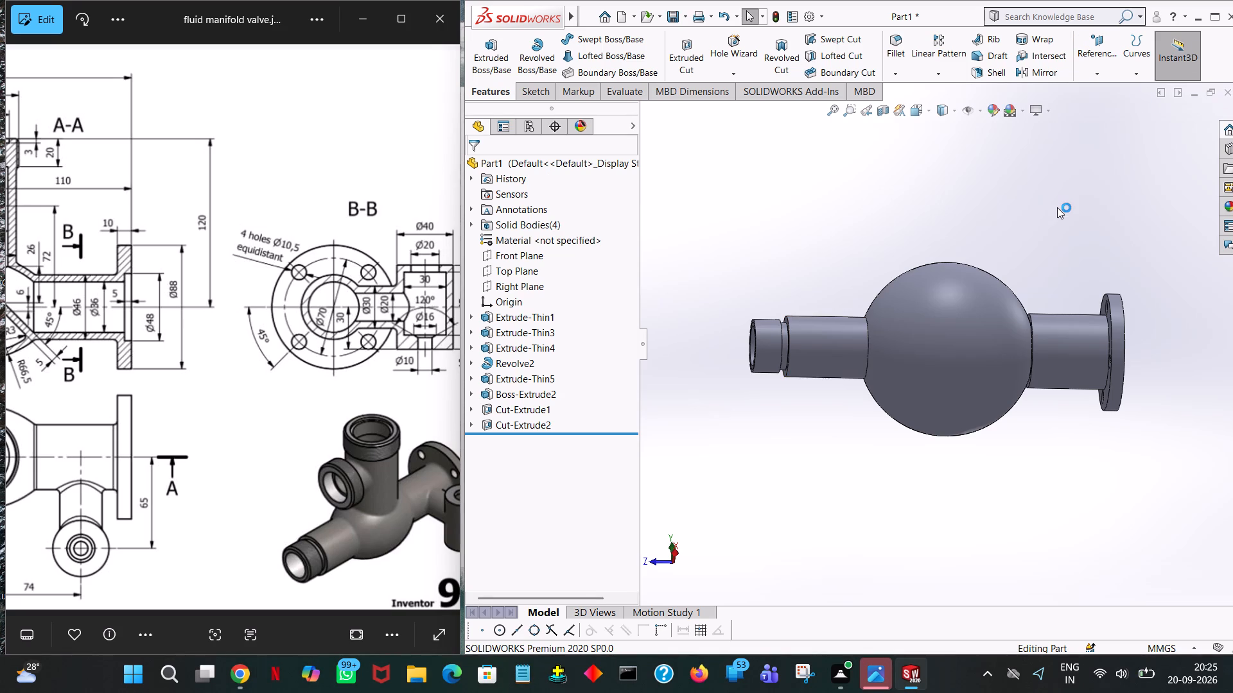
drag(383, 401, 314, 408)
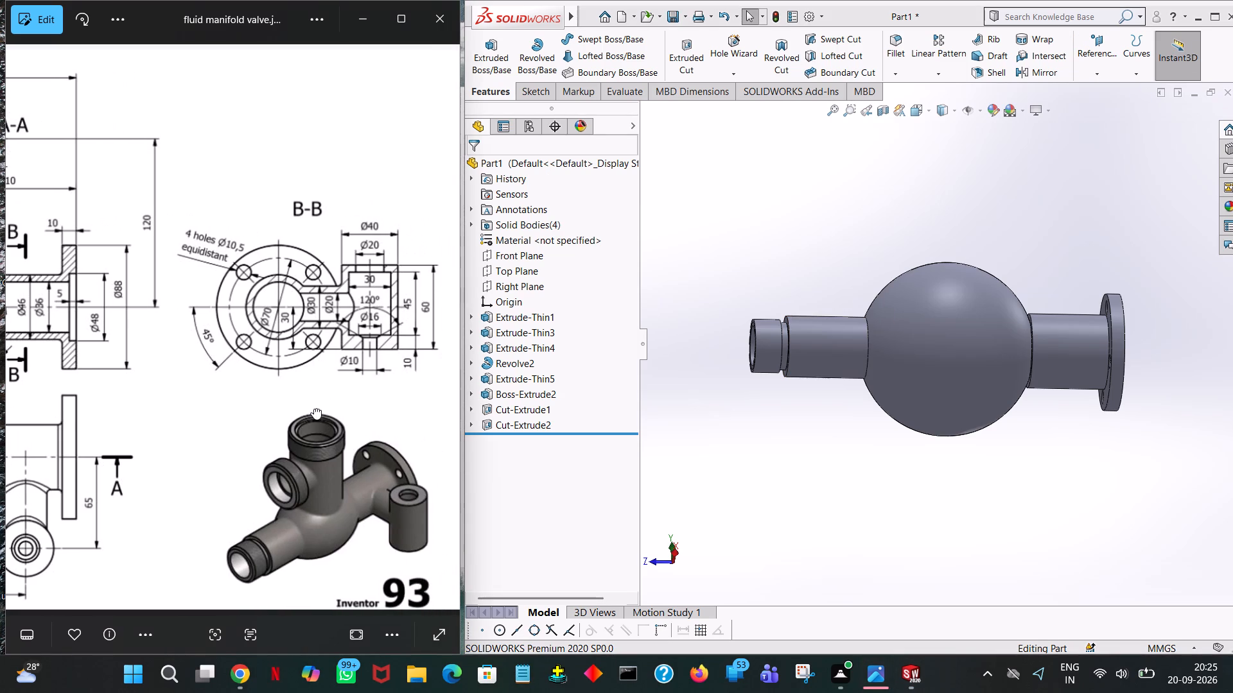
drag(314, 408, 261, 419)
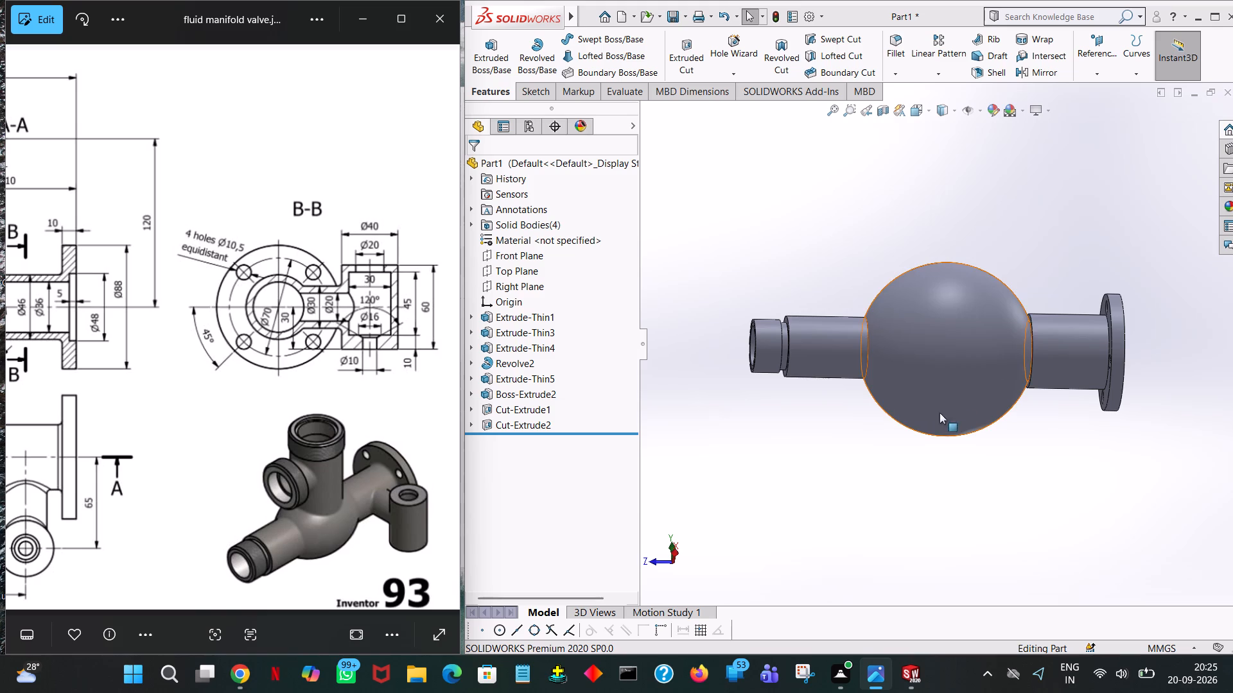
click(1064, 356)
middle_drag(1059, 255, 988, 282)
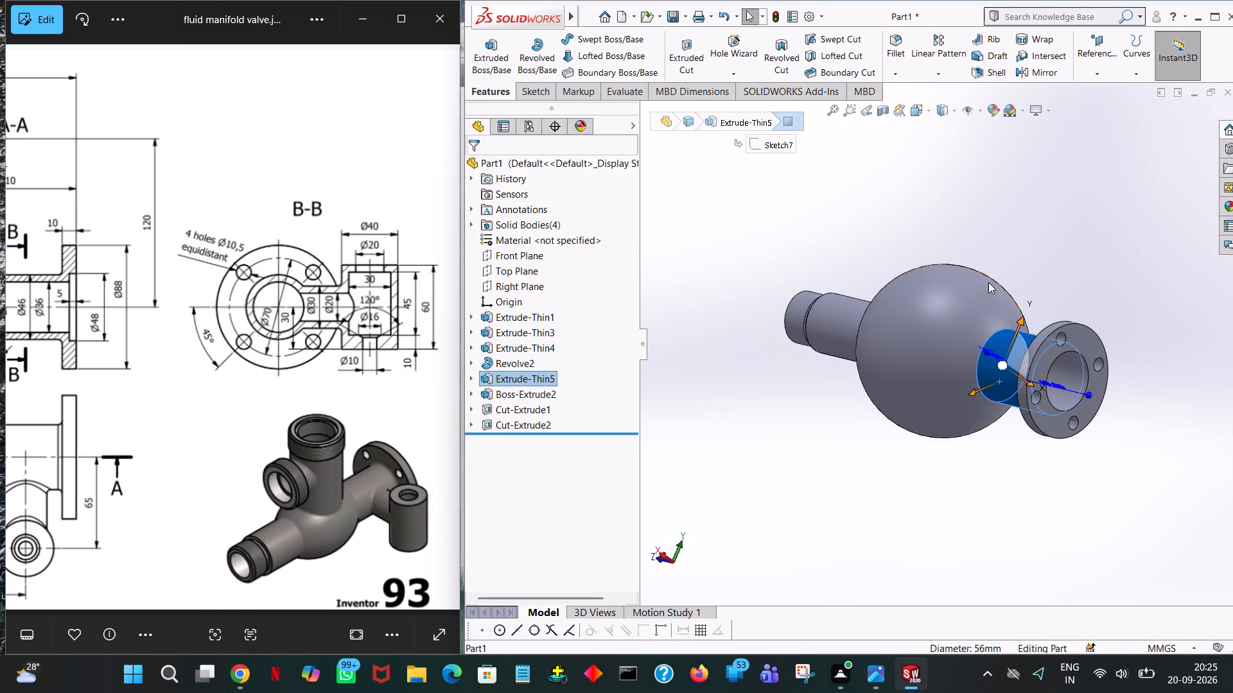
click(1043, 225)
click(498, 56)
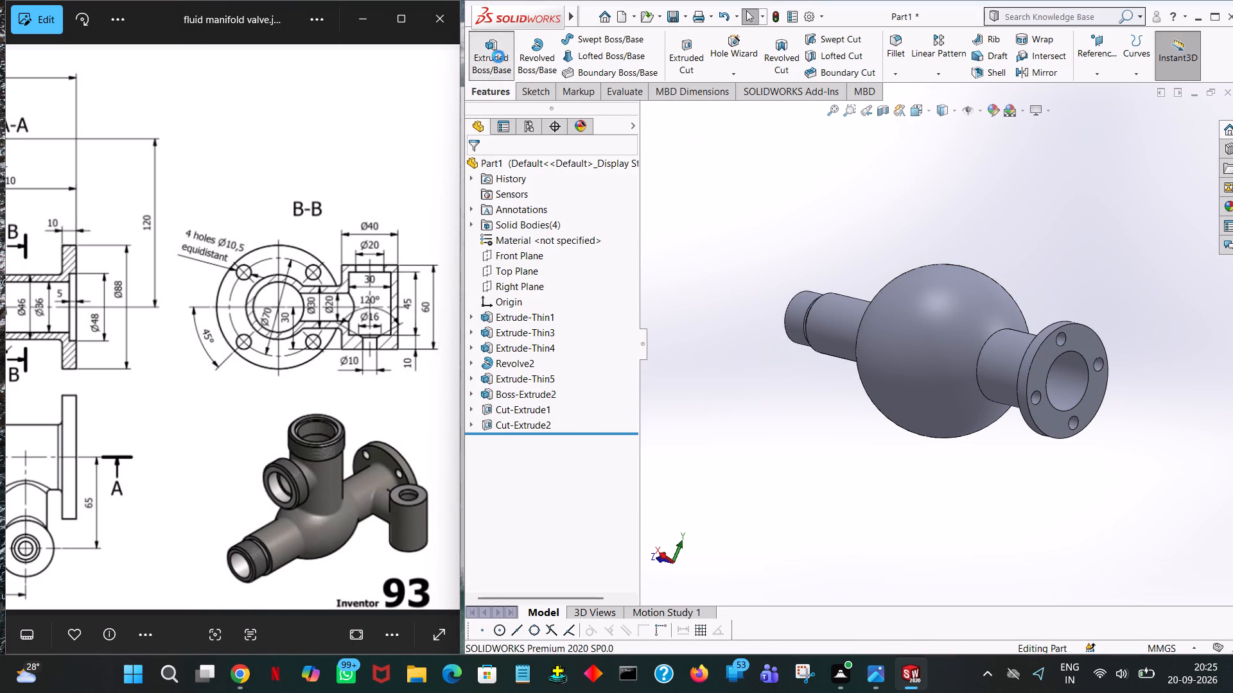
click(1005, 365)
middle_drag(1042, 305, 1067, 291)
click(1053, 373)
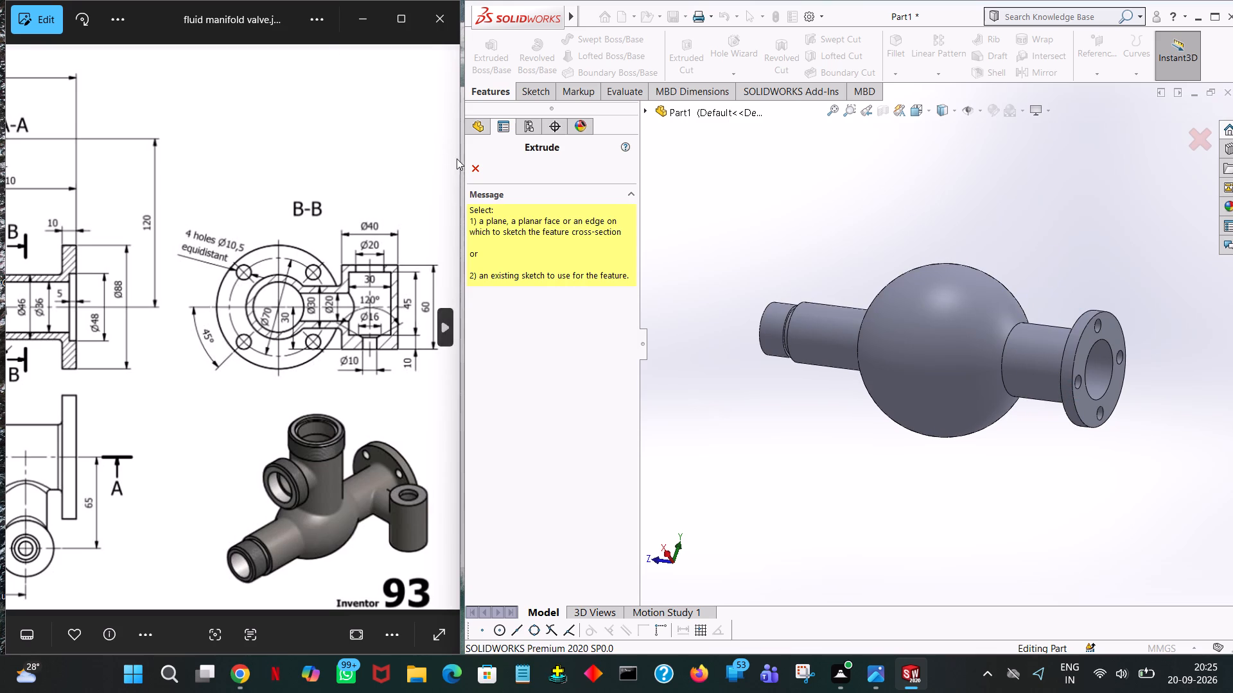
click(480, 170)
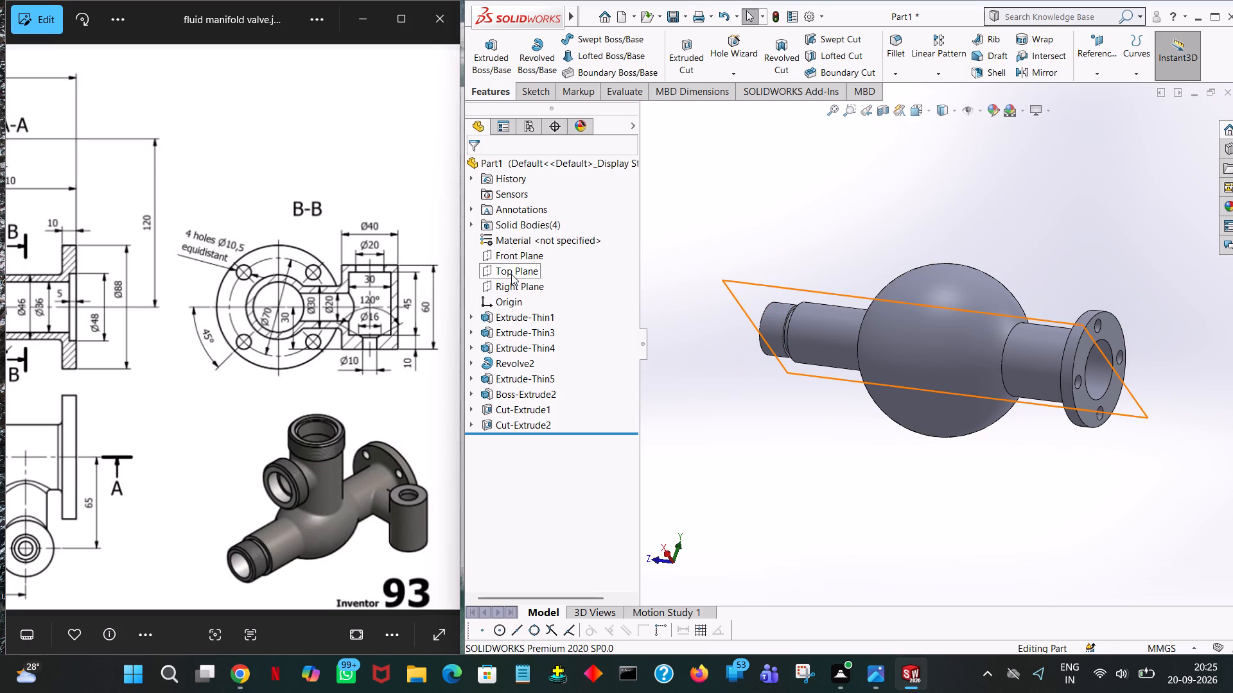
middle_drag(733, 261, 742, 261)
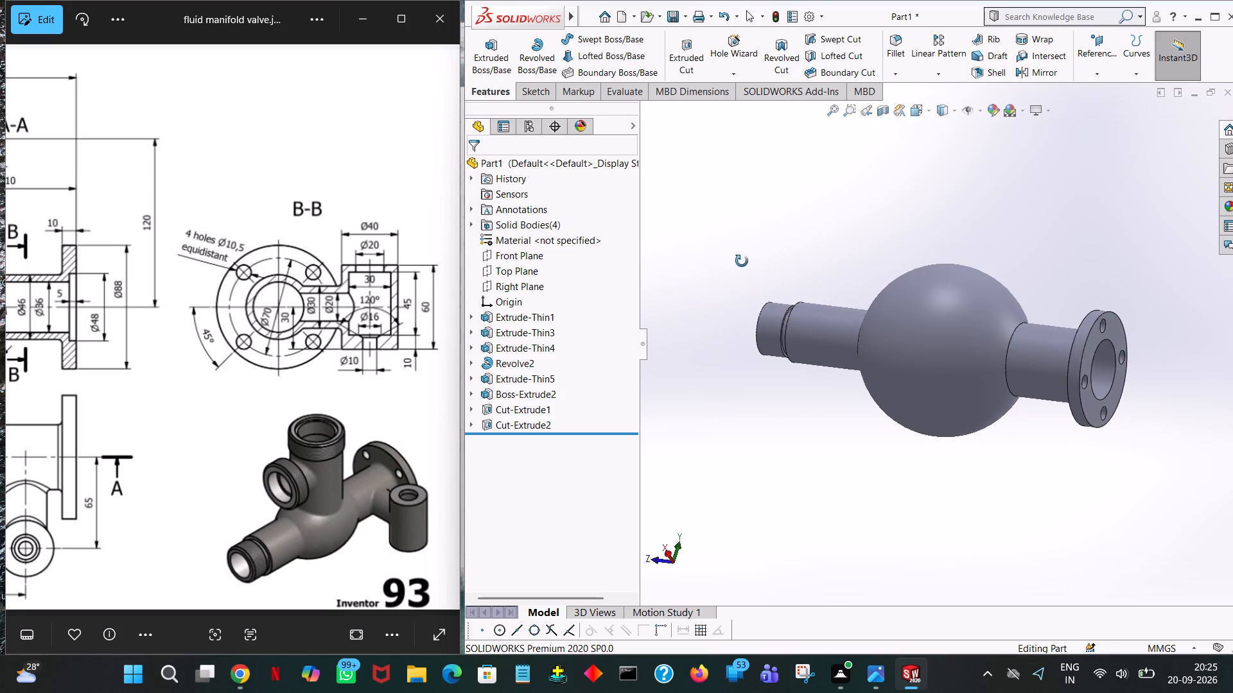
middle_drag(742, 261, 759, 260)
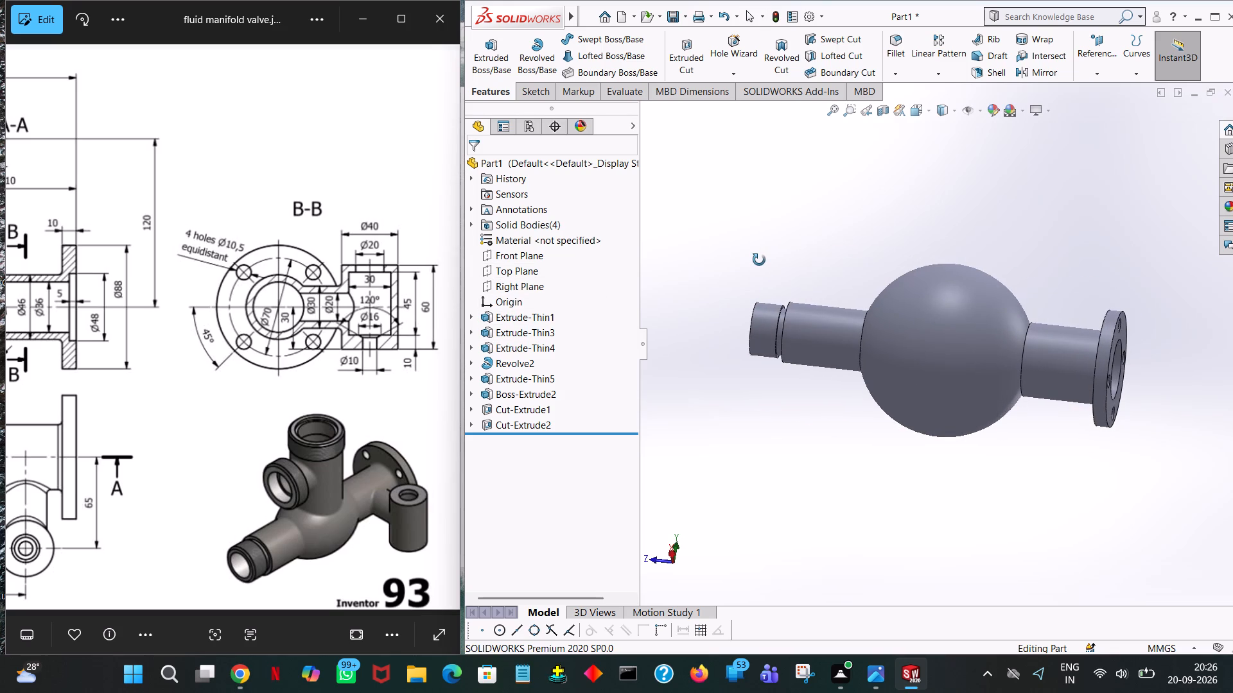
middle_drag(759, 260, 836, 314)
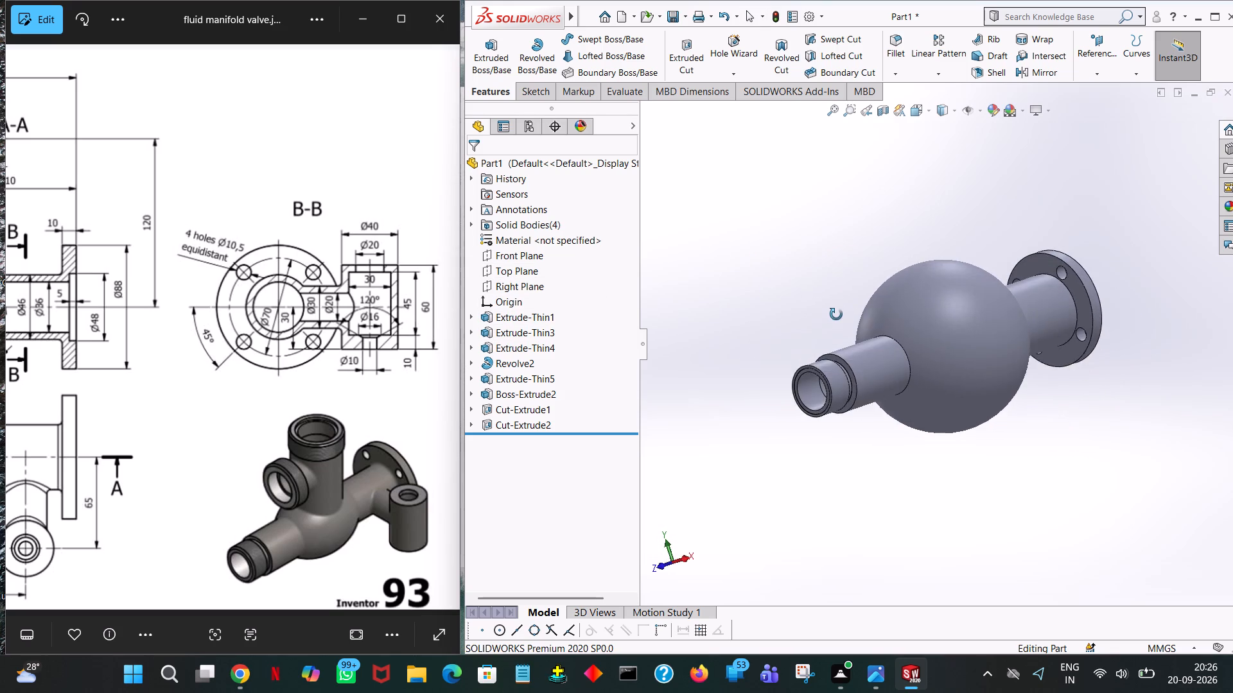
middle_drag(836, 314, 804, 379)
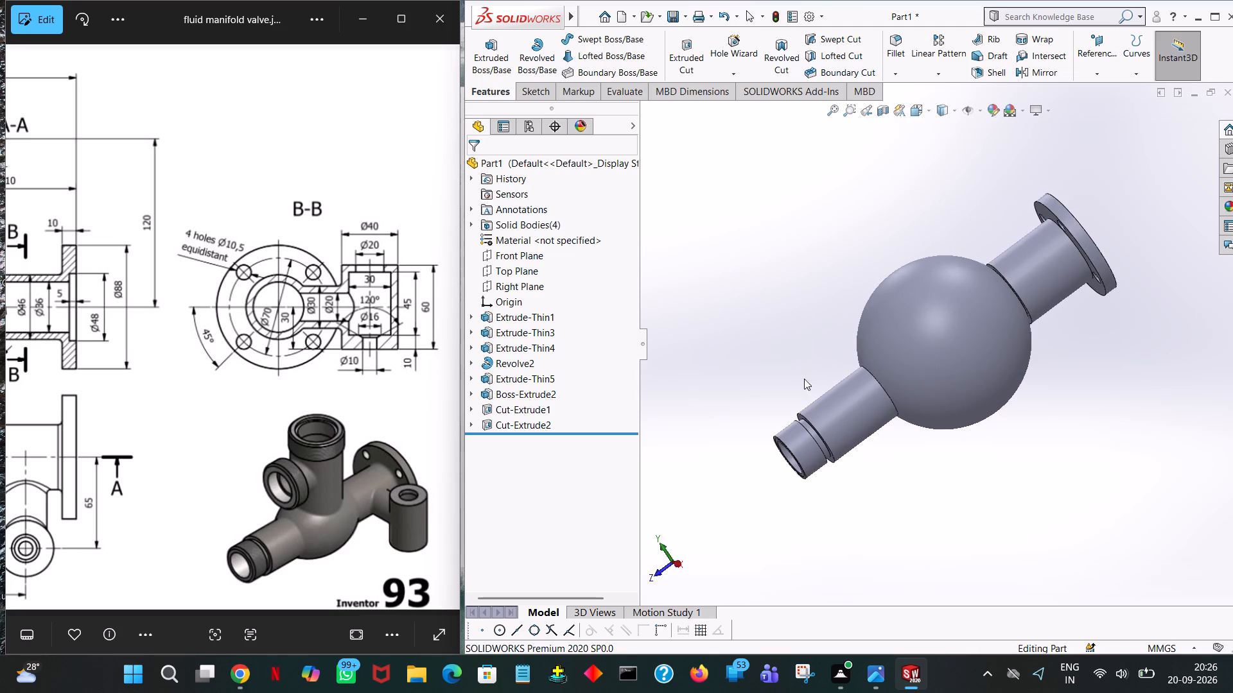
Create a reference plane parallel to the Right Plane at an offset distance of 25 mm.
middle_drag(804, 379, 801, 376)
key(ctrl+7)
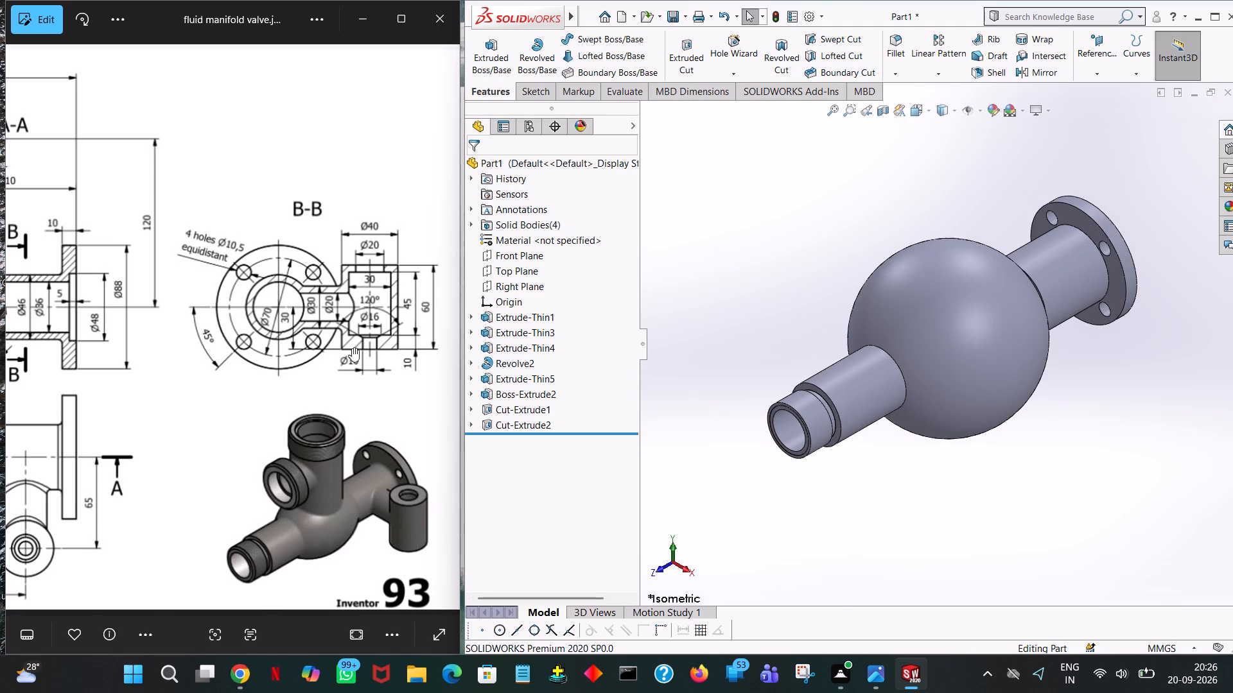
click(513, 281)
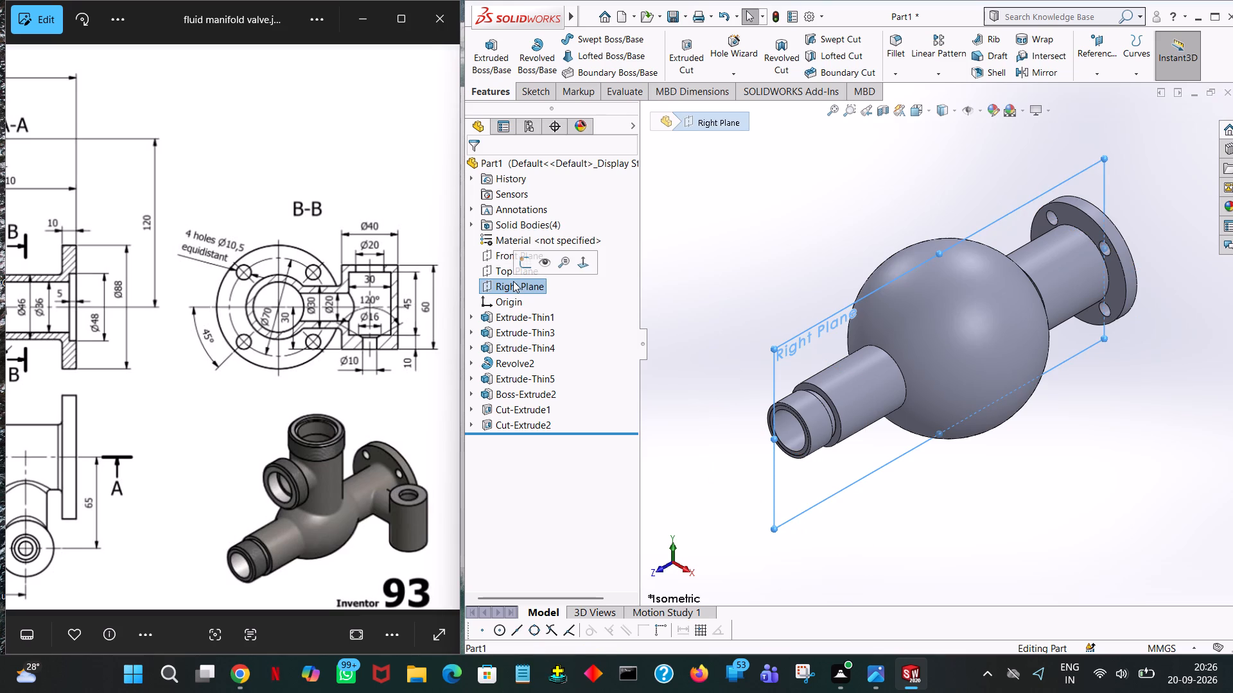
click(1089, 76)
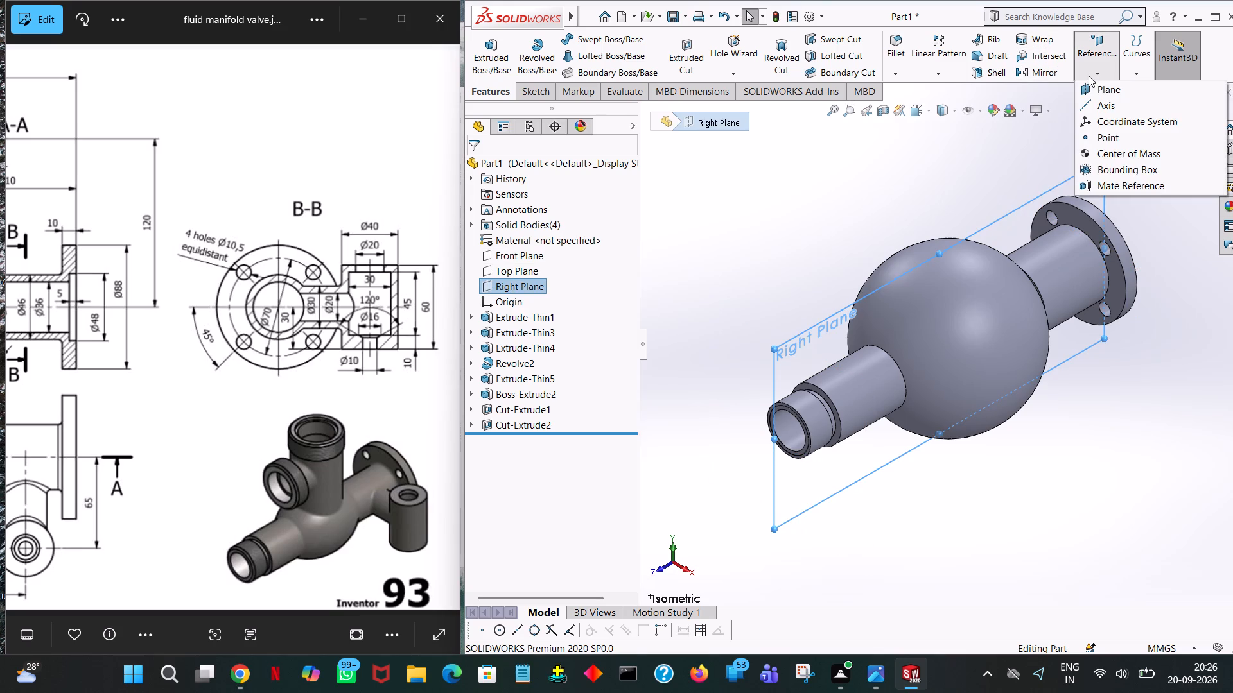
click(1090, 85)
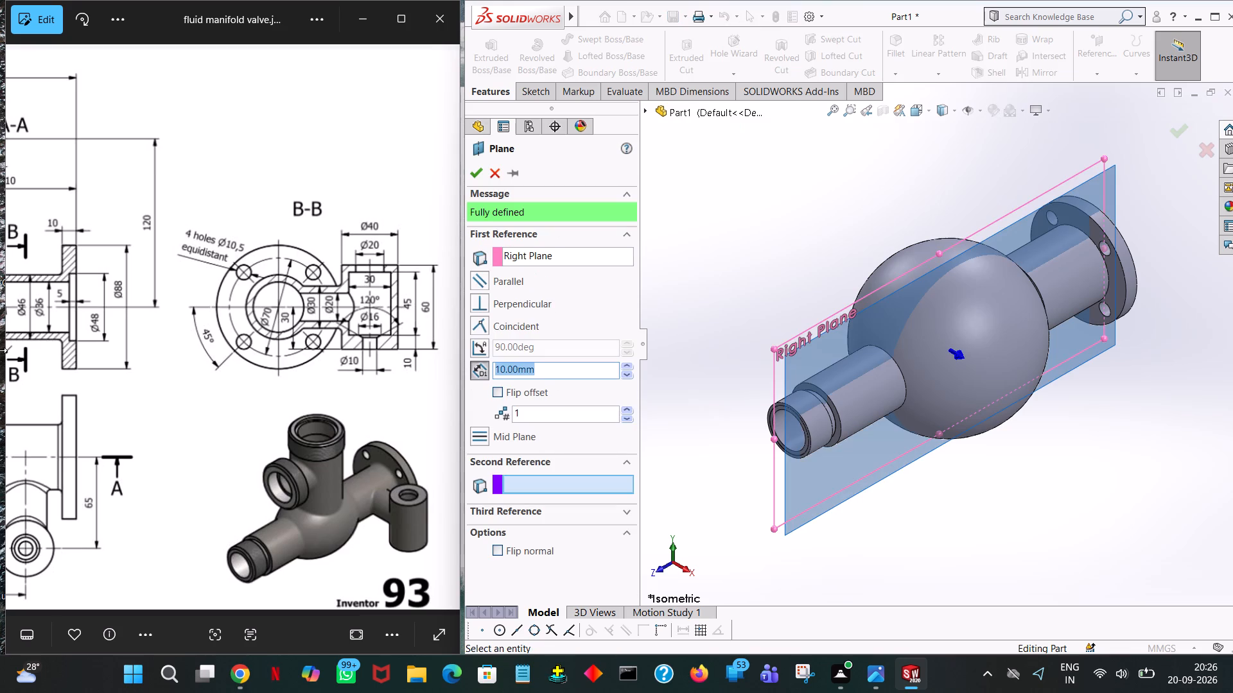
middle_drag(801, 234, 843, 270)
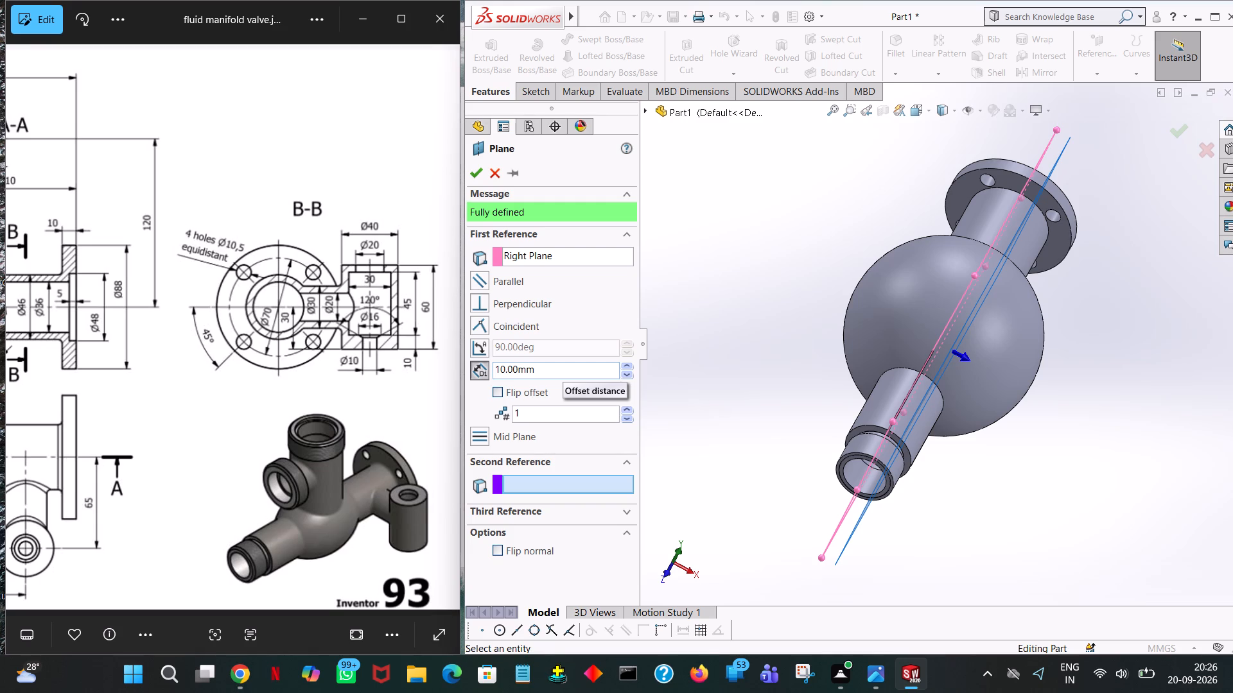
double_click(563, 371)
text(14)
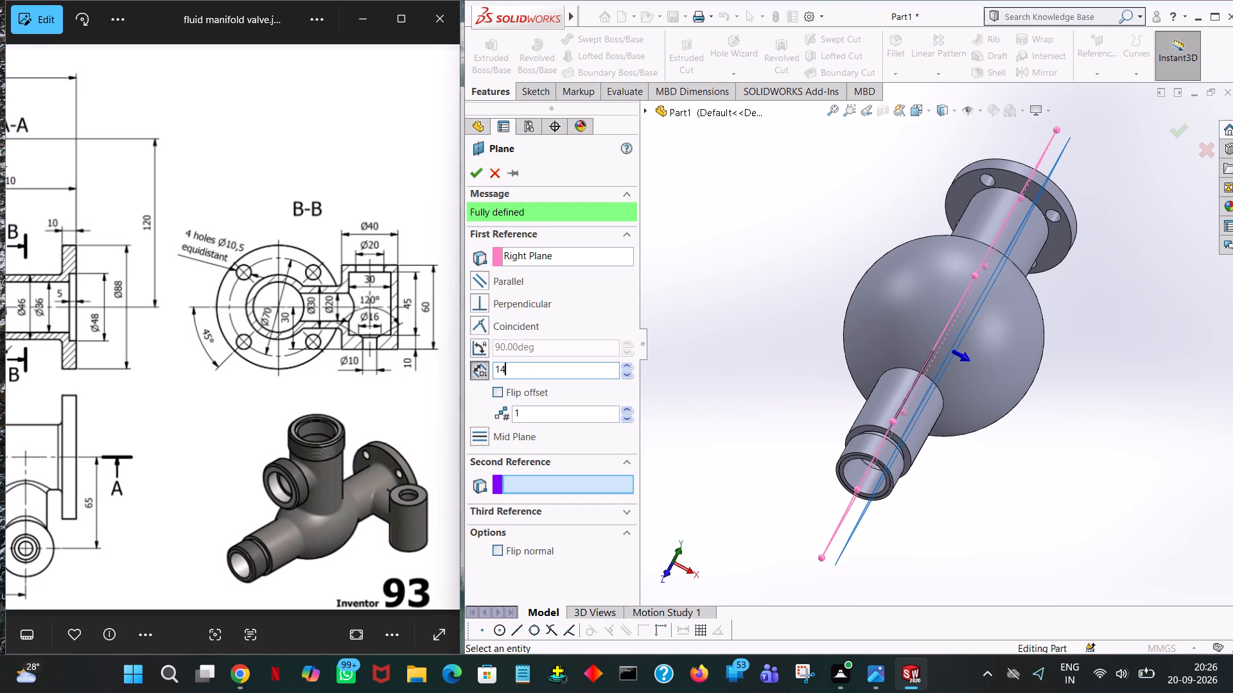
click(746, 277)
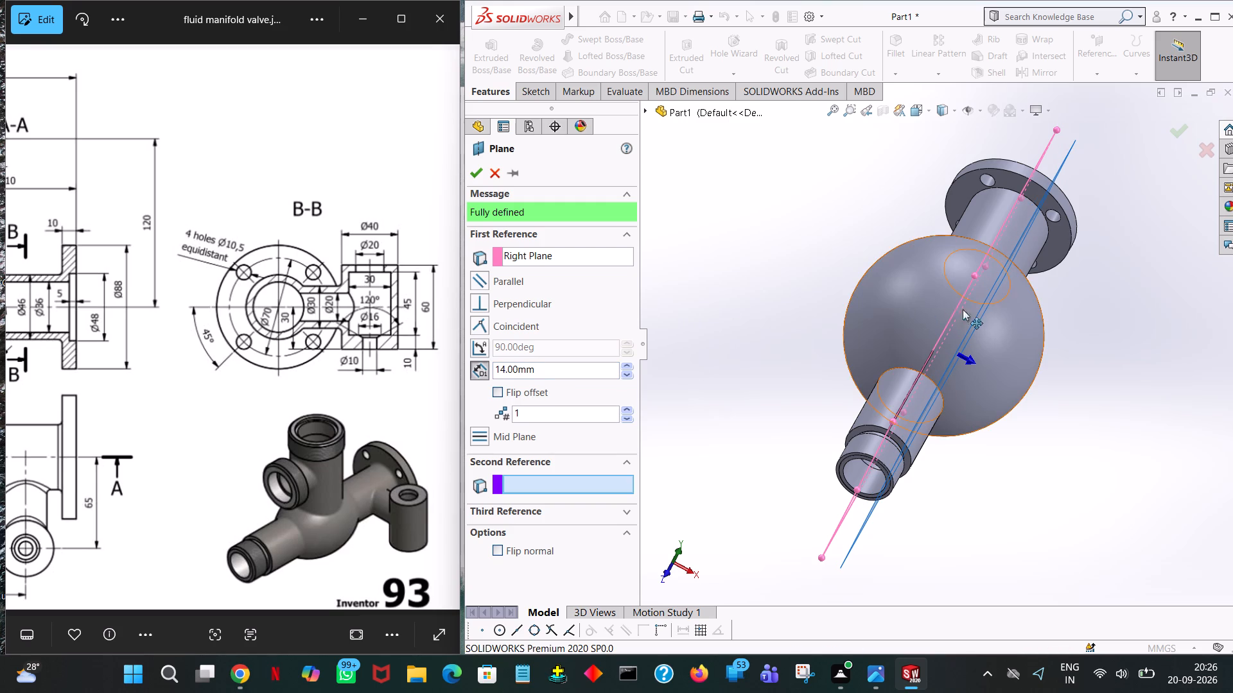
middle_drag(1196, 530, 1074, 472)
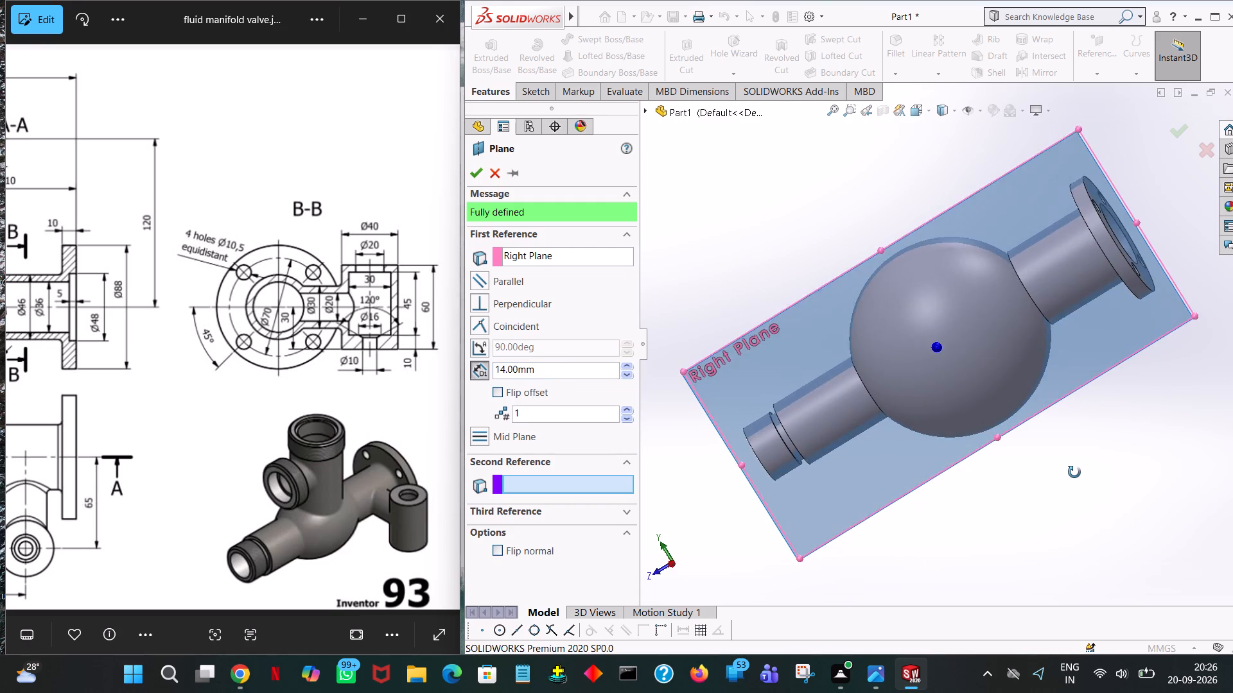
middle_drag(1074, 472, 1079, 477)
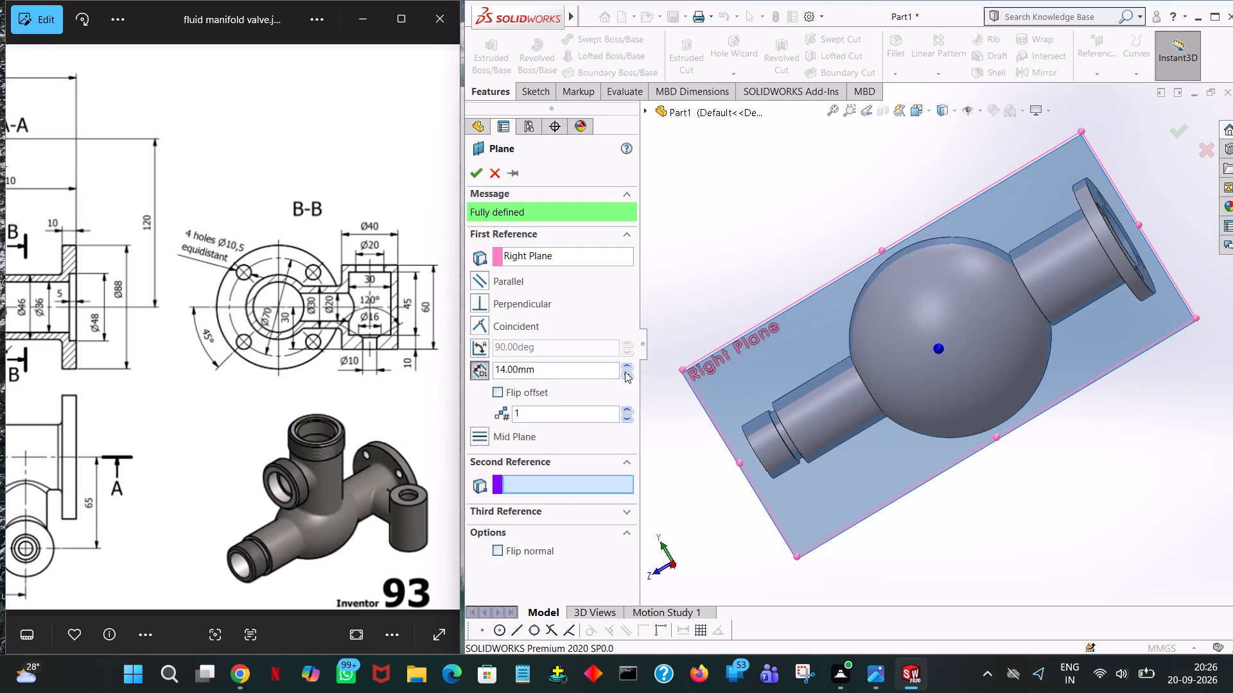
click(623, 369)
middle_click(701, 332)
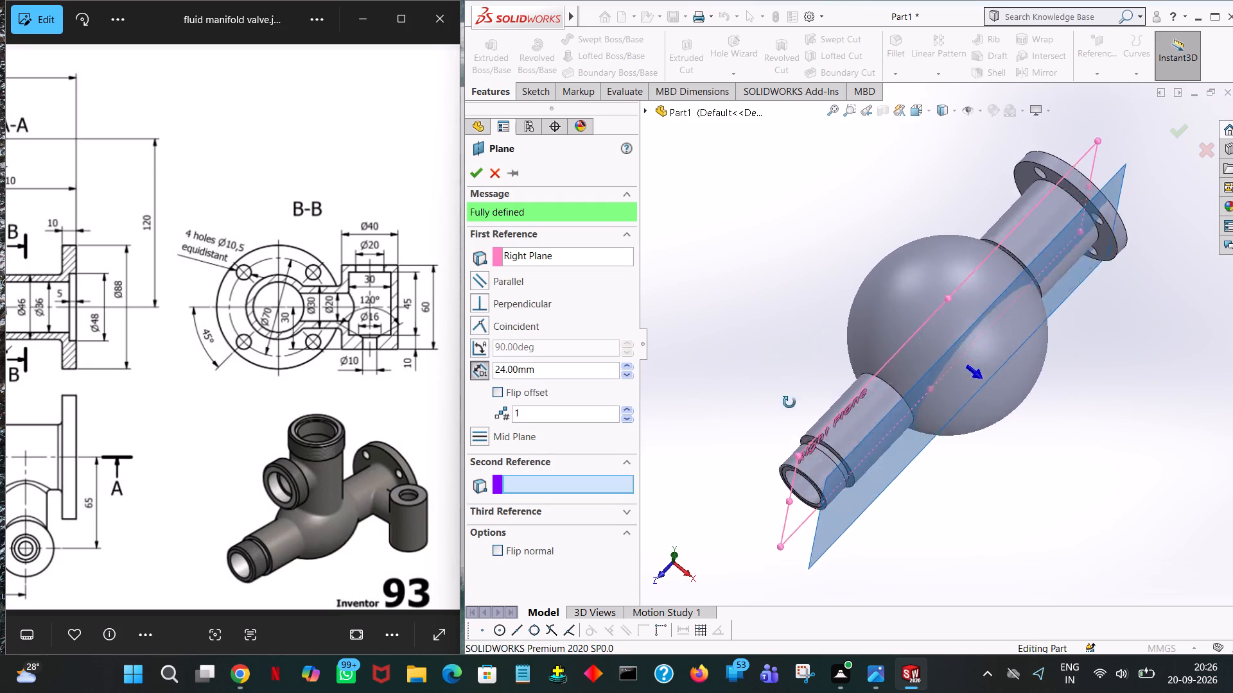
middle_drag(694, 306, 719, 273)
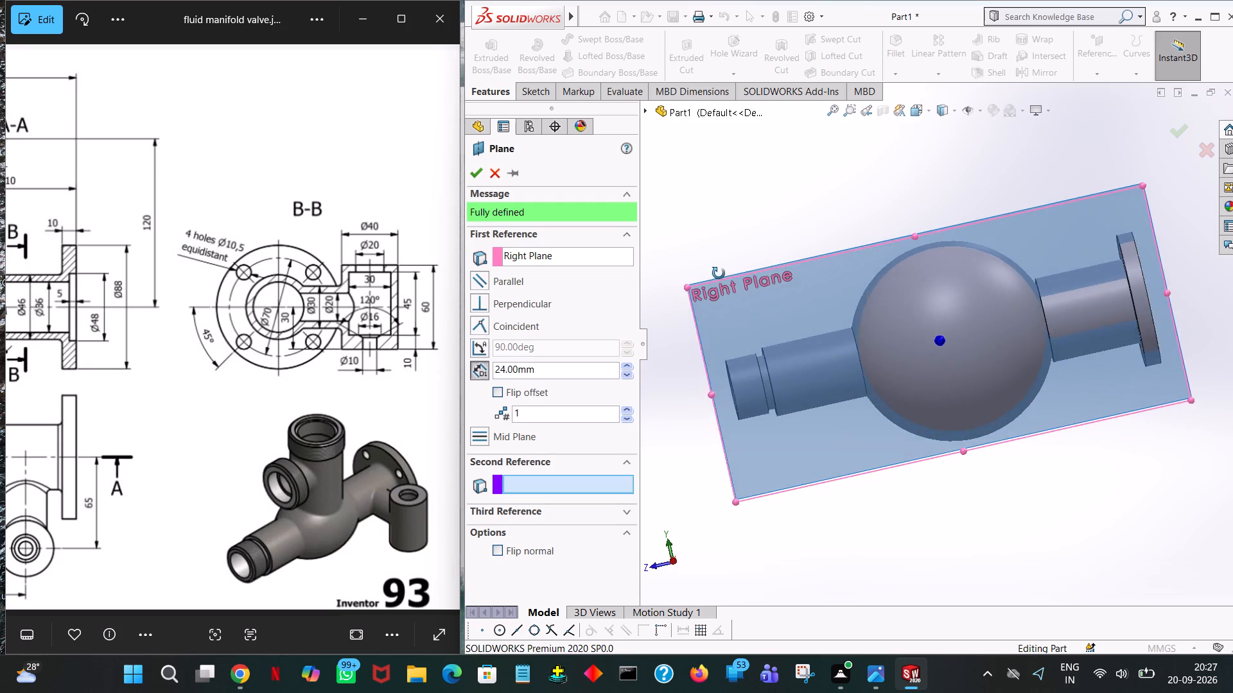
middle_drag(719, 273, 698, 228)
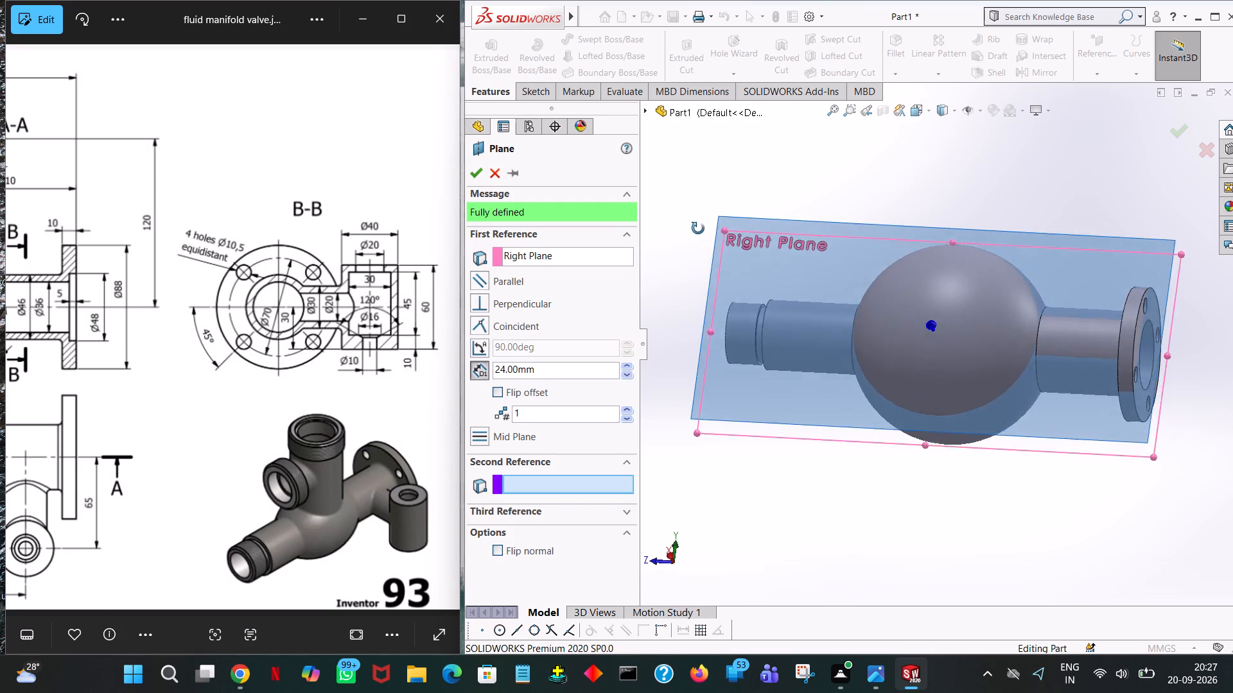
middle_drag(698, 228, 719, 316)
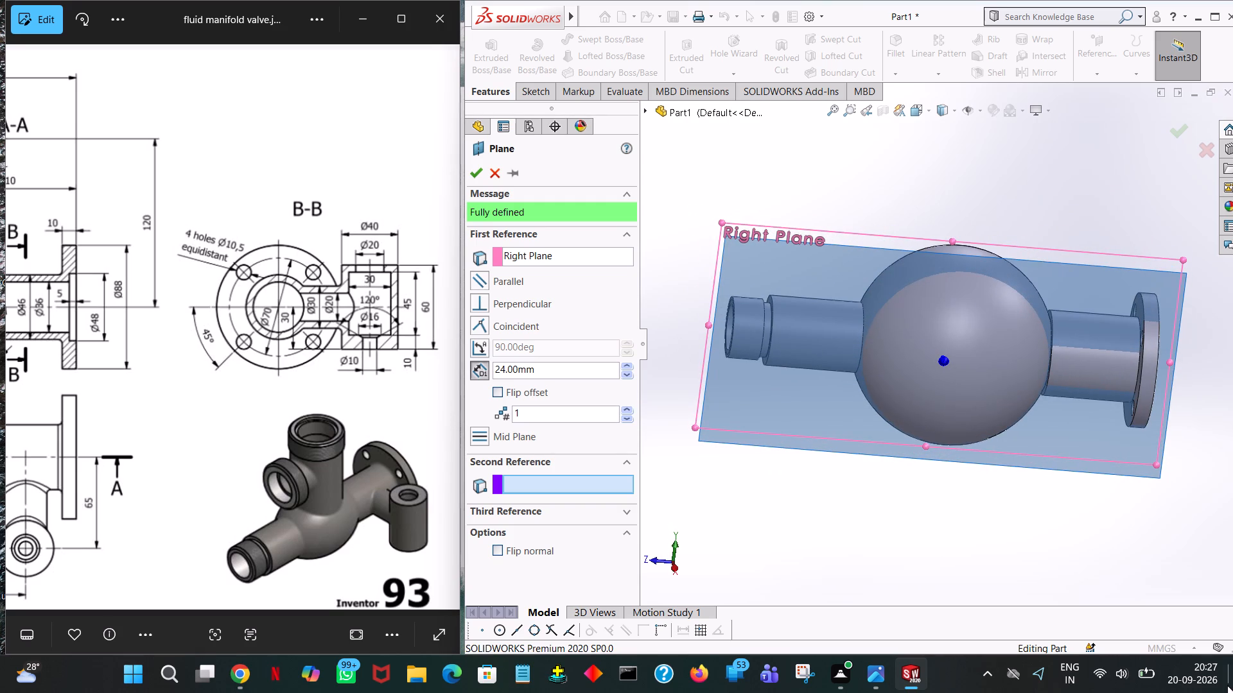
double_click(577, 372)
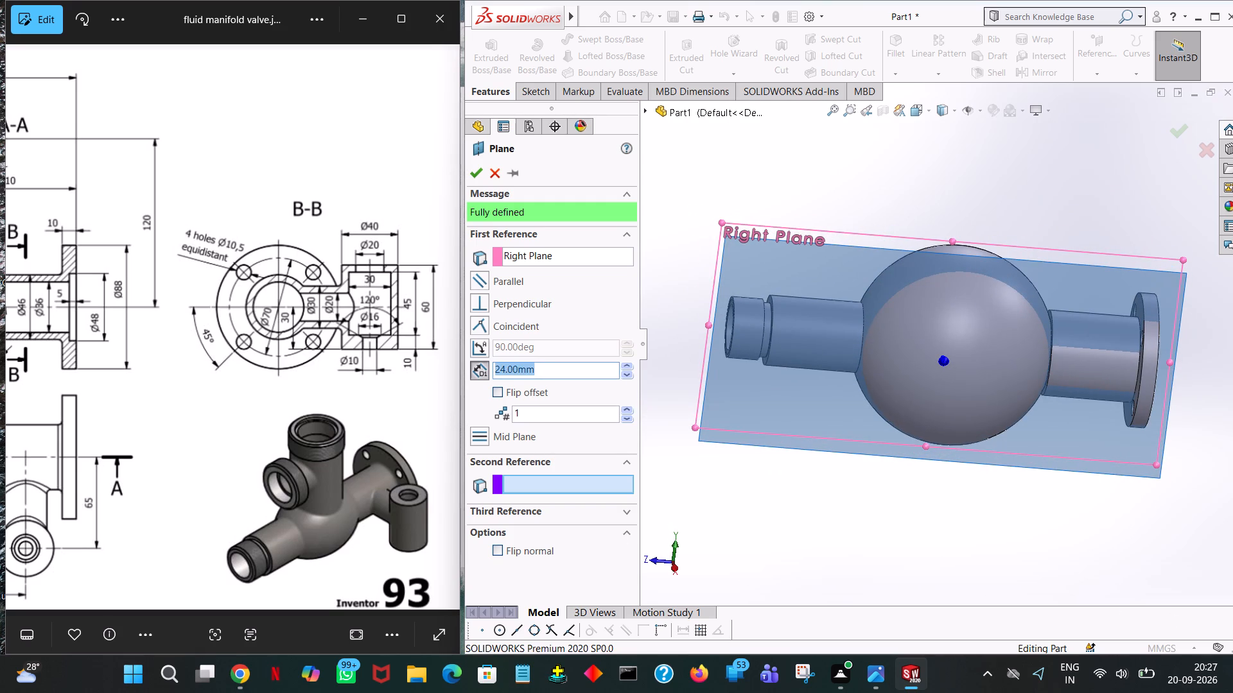
text(25)
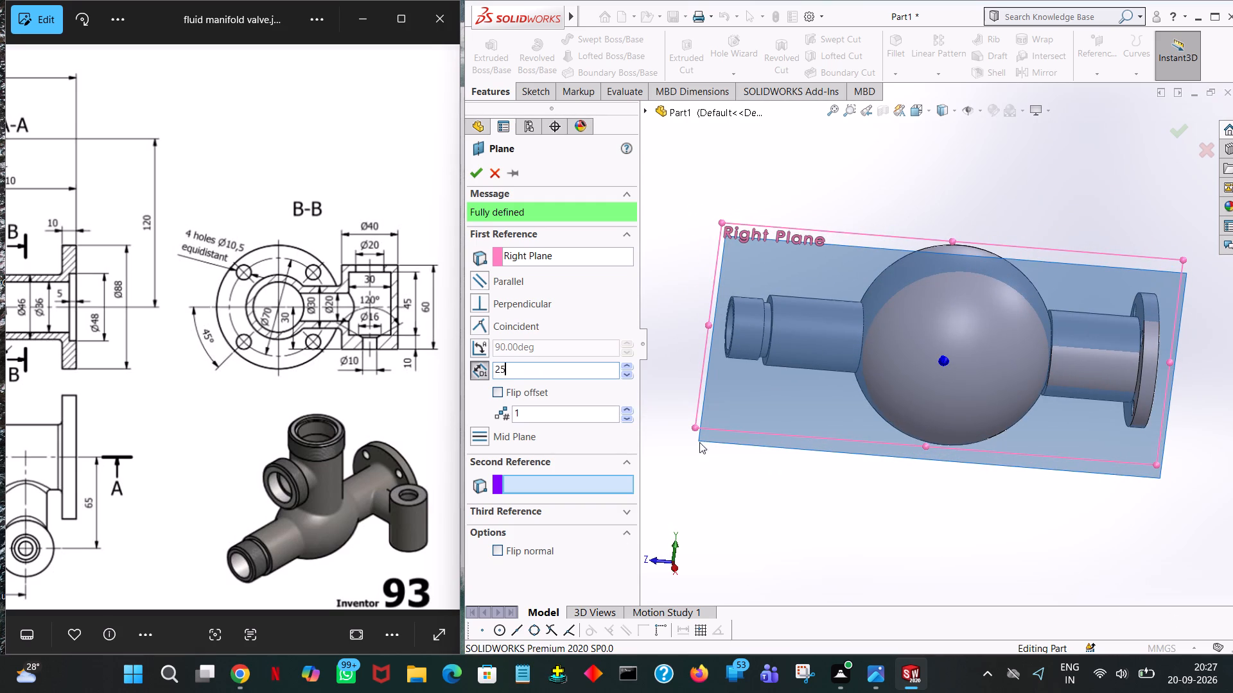
click(801, 501)
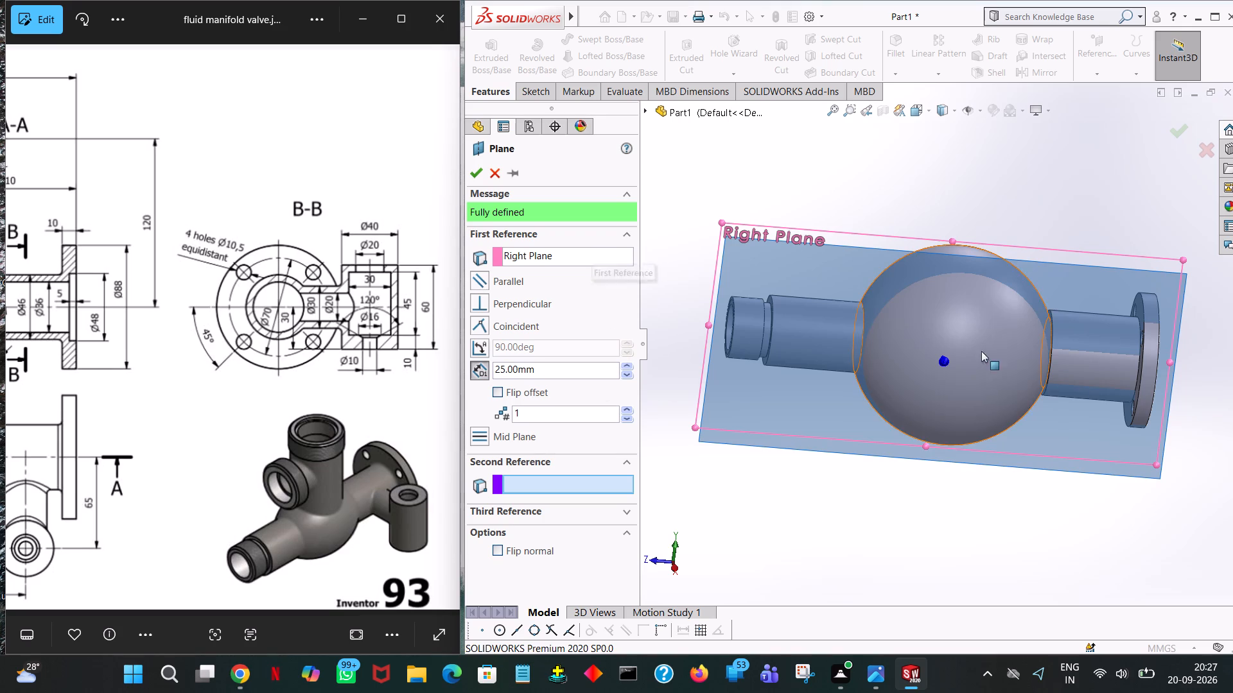
click(475, 180)
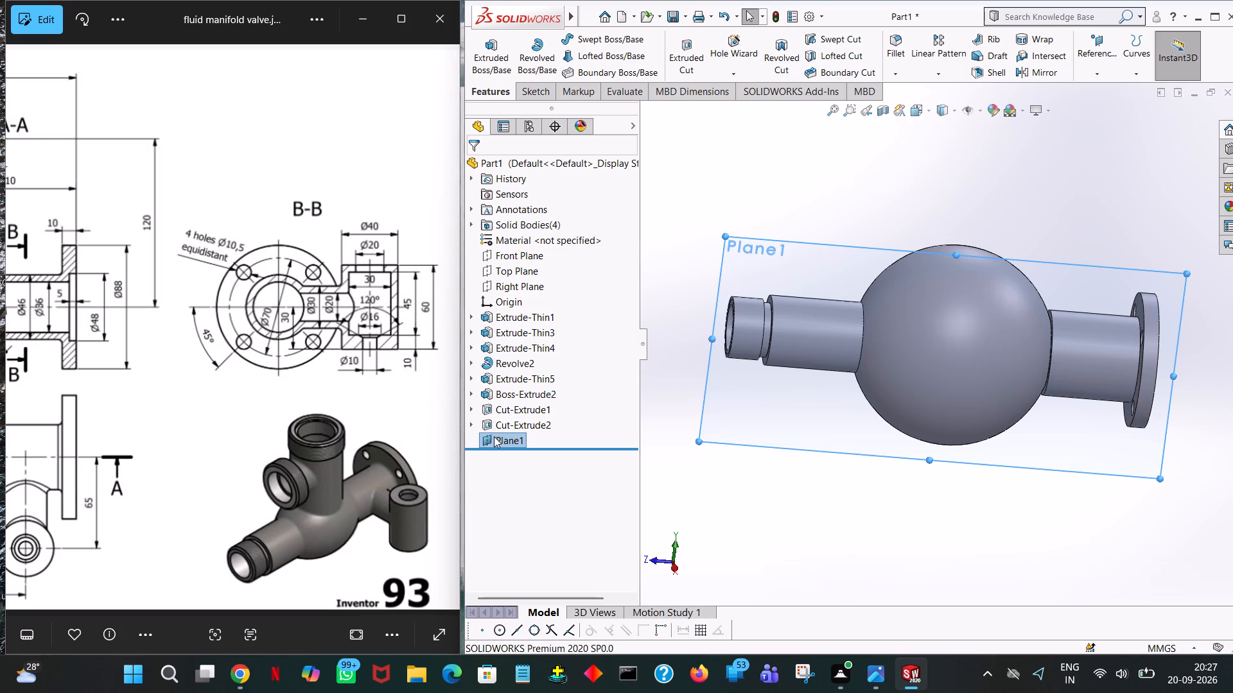
On the new offset plane, sketch a circle of radius 20 mm centred on the flanged tube's axis, 238 mm from the origin.
click(493, 436)
click(502, 424)
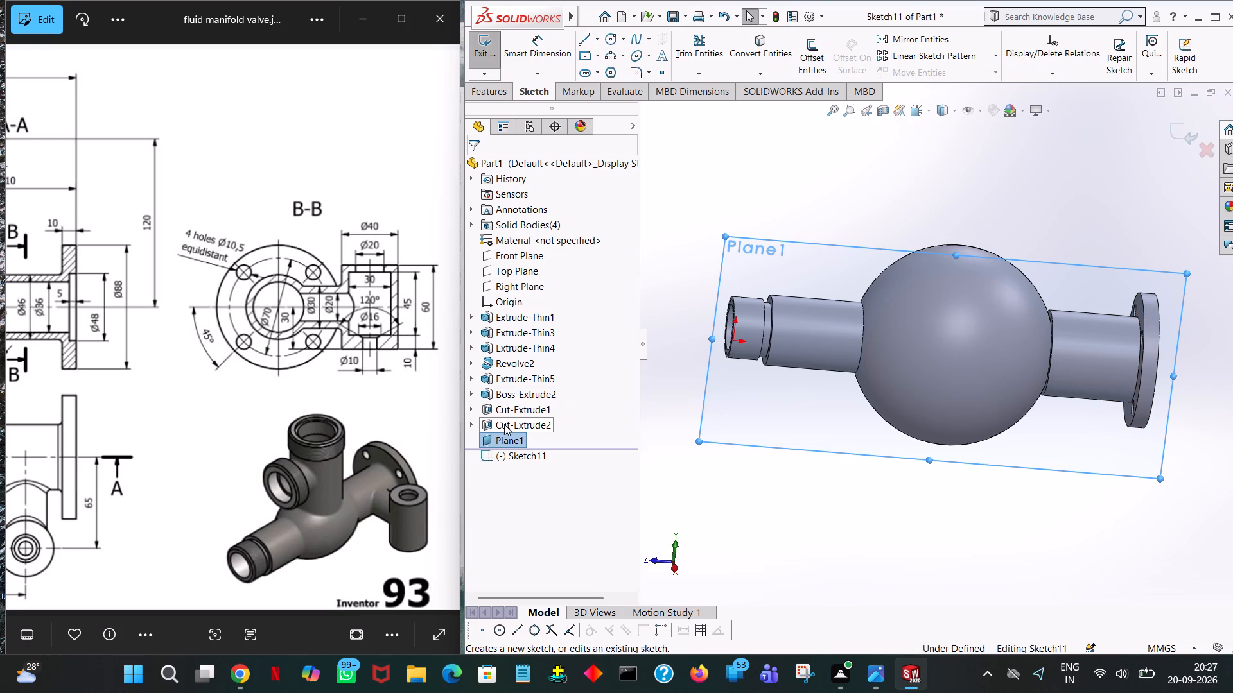
key(space)
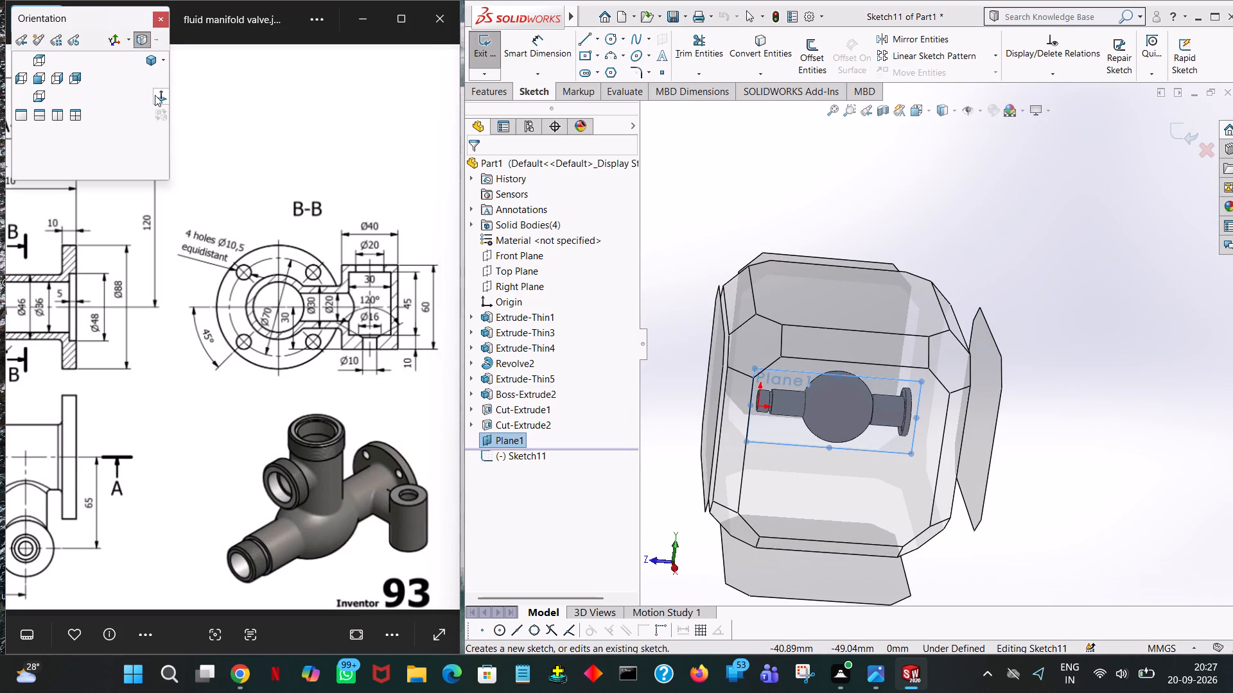
click(155, 105)
click(158, 101)
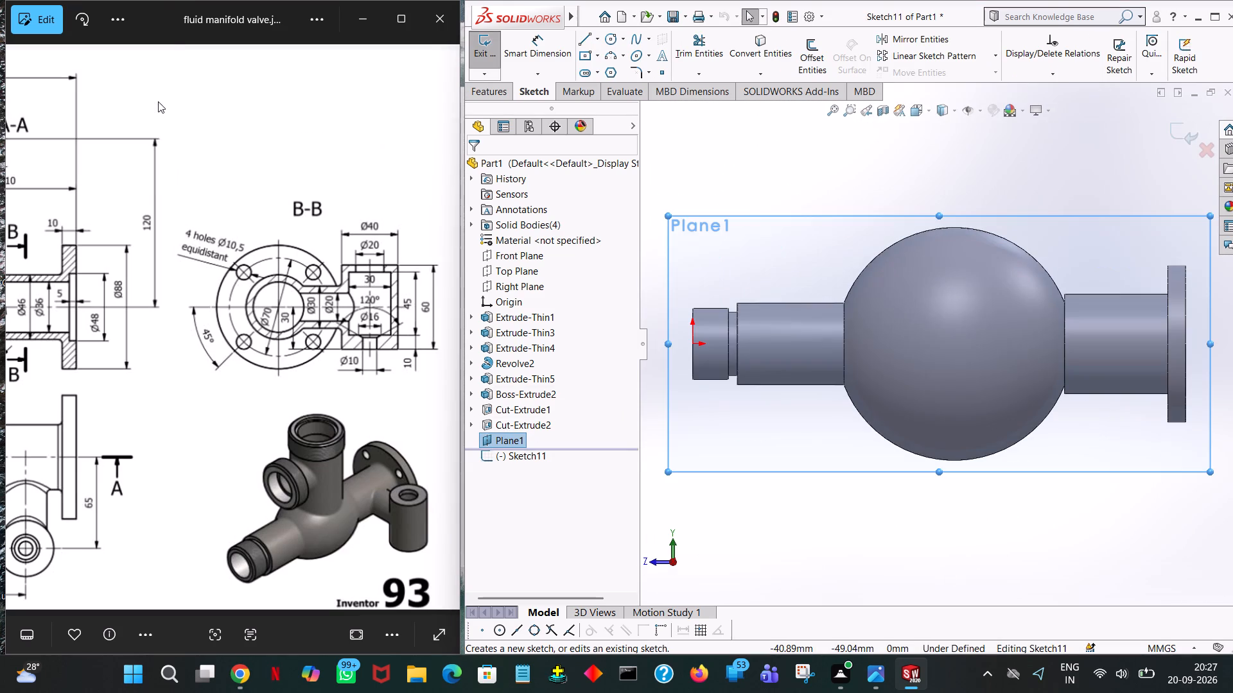
click(612, 40)
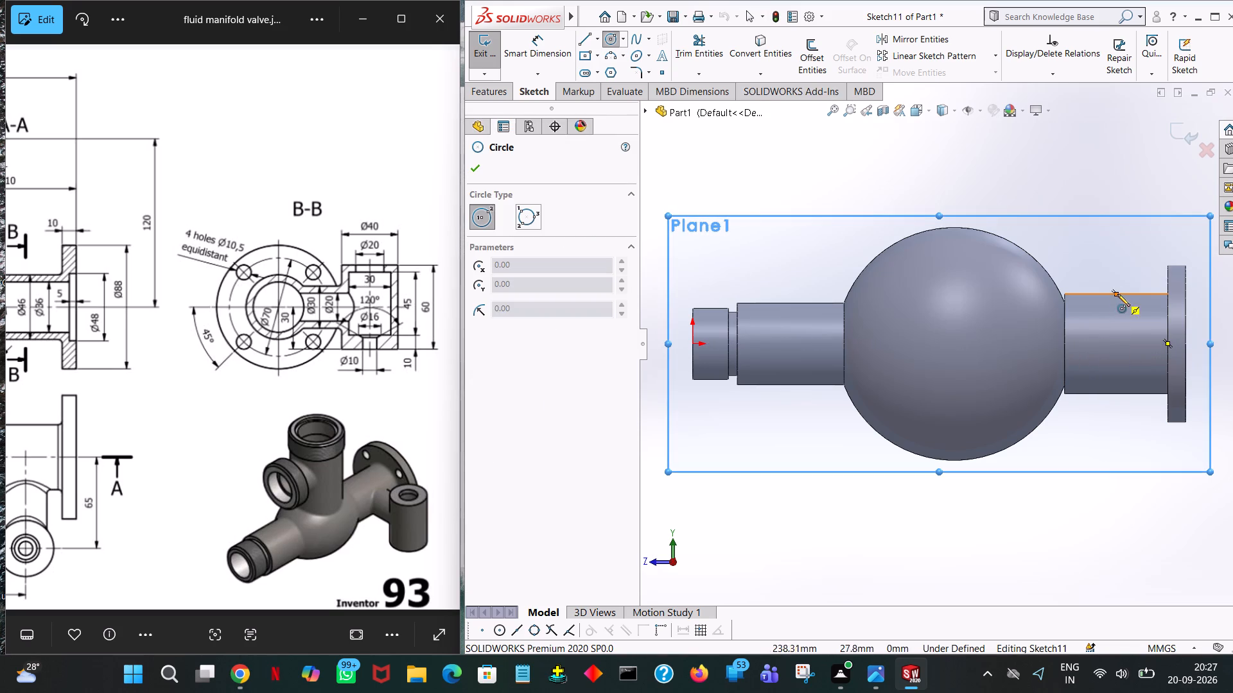
click(1115, 344)
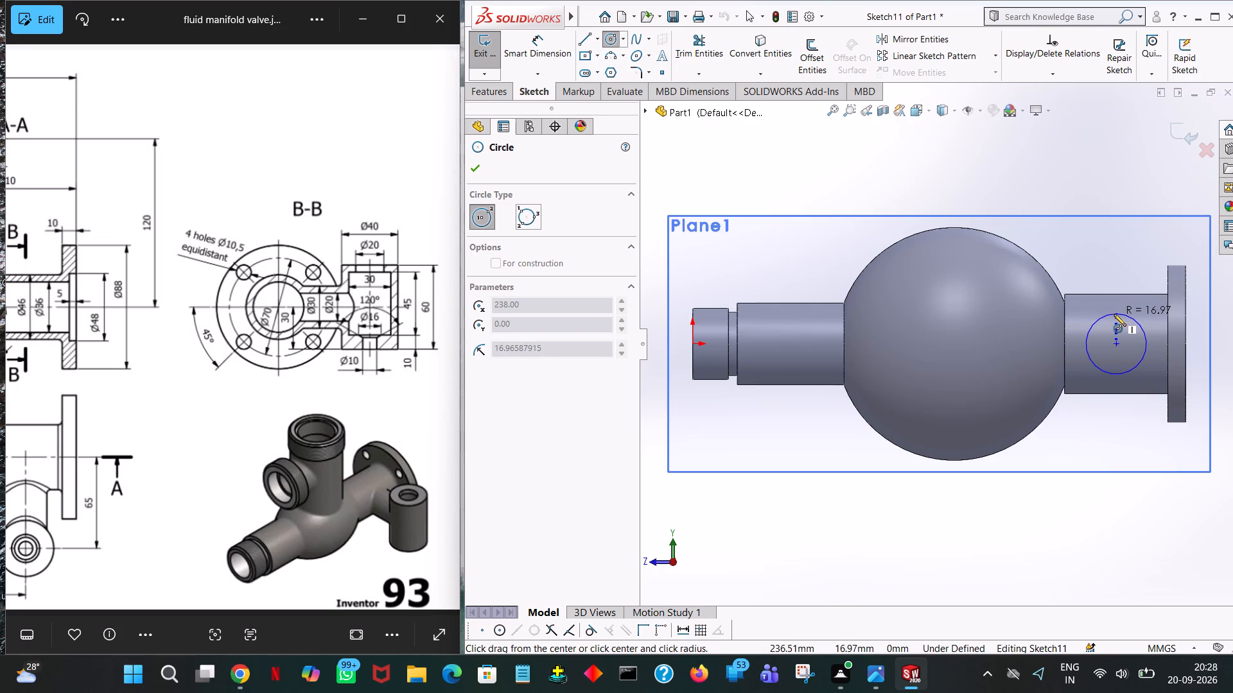
click(1114, 314)
text(20)
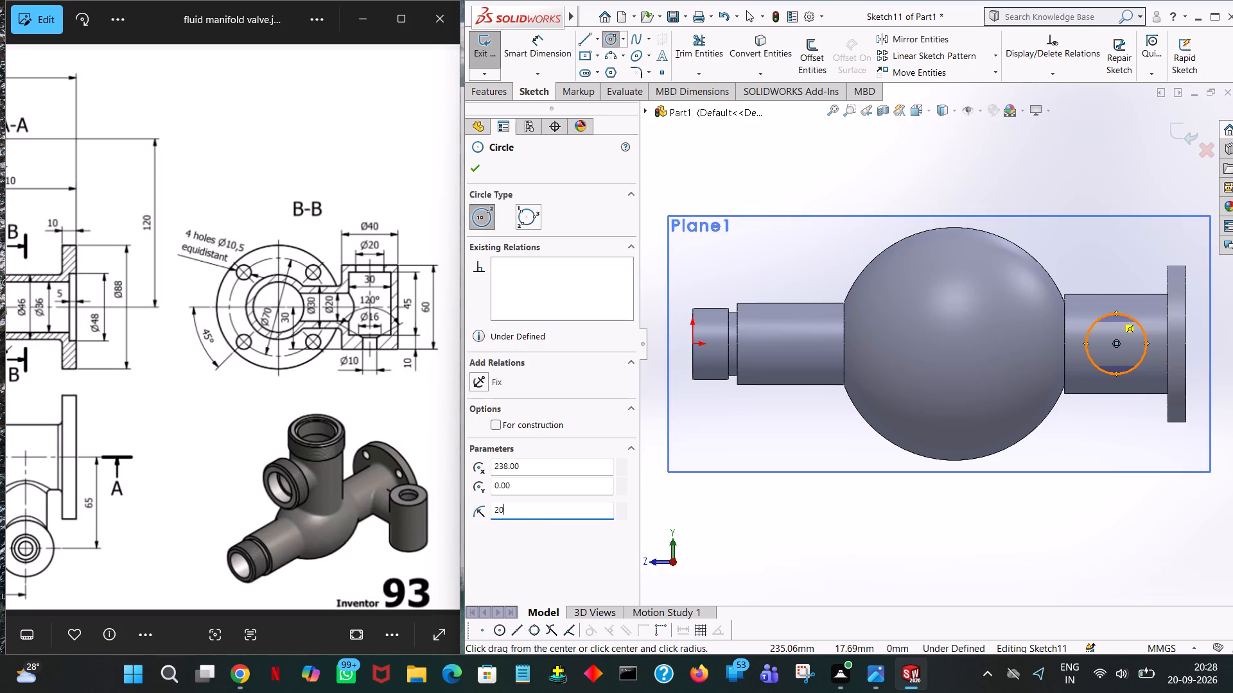
key(Return)
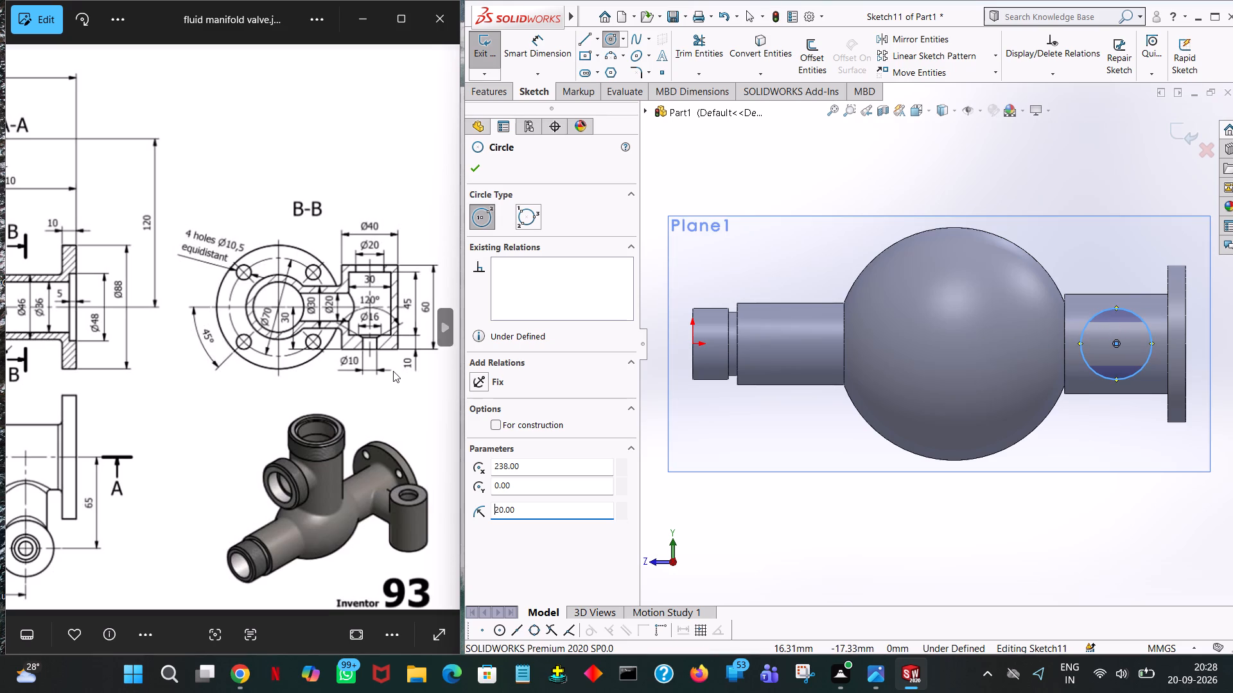
Examine the drawing's A-A section, plan view and B-B section for the side branch's position and diameters.
middle_drag(289, 341, 466, 283)
middle_drag(166, 296, 0, 303)
middle_drag(41, 311, 195, 349)
middle_drag(184, 349, 427, 361)
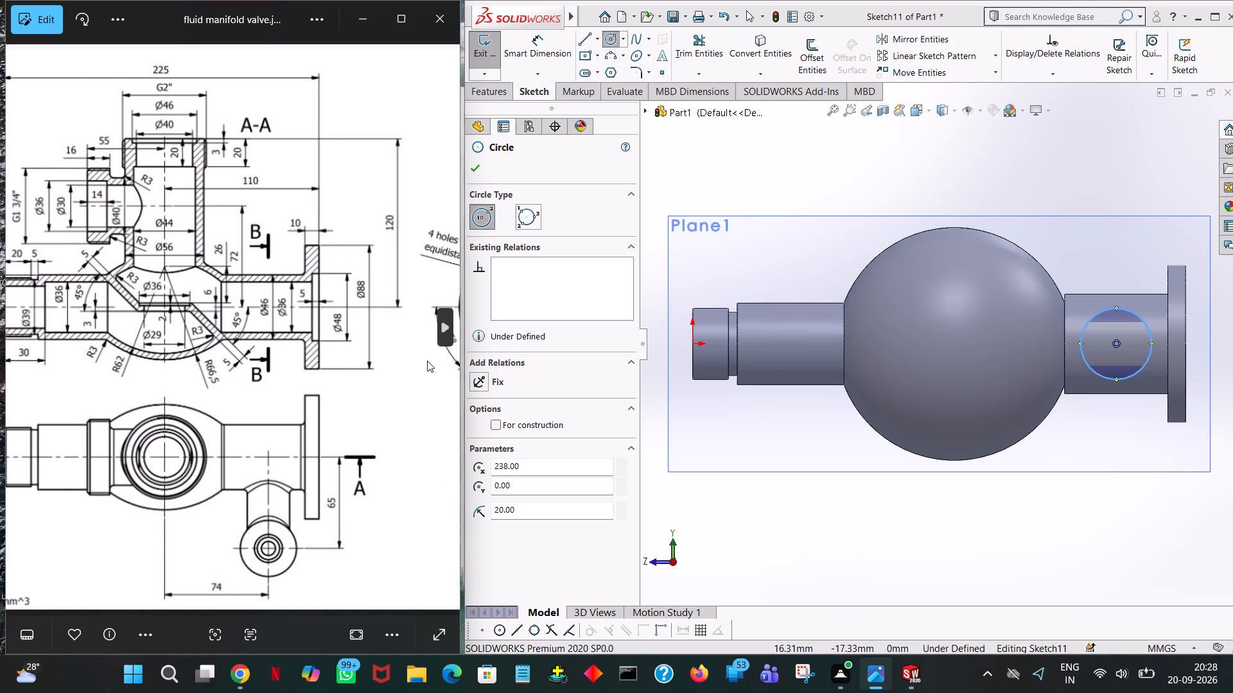
middle_drag(427, 361, 424, 359)
middle_drag(316, 365, 313, 366)
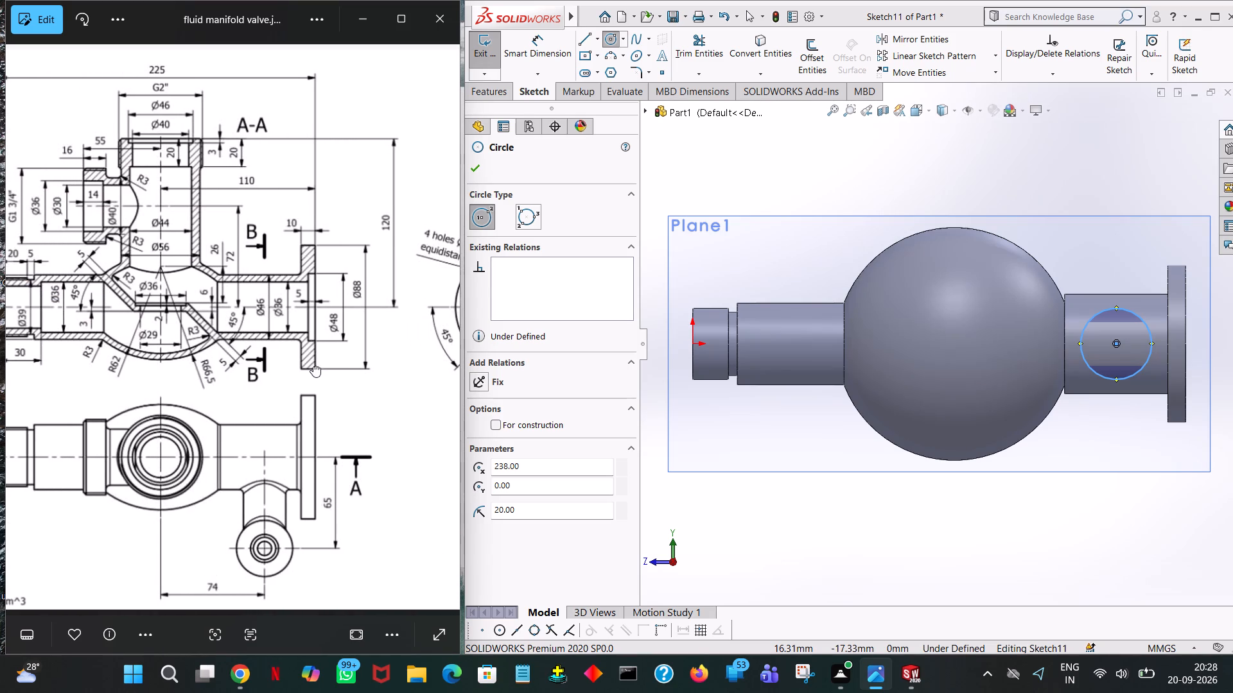
middle_drag(313, 366, 103, 236)
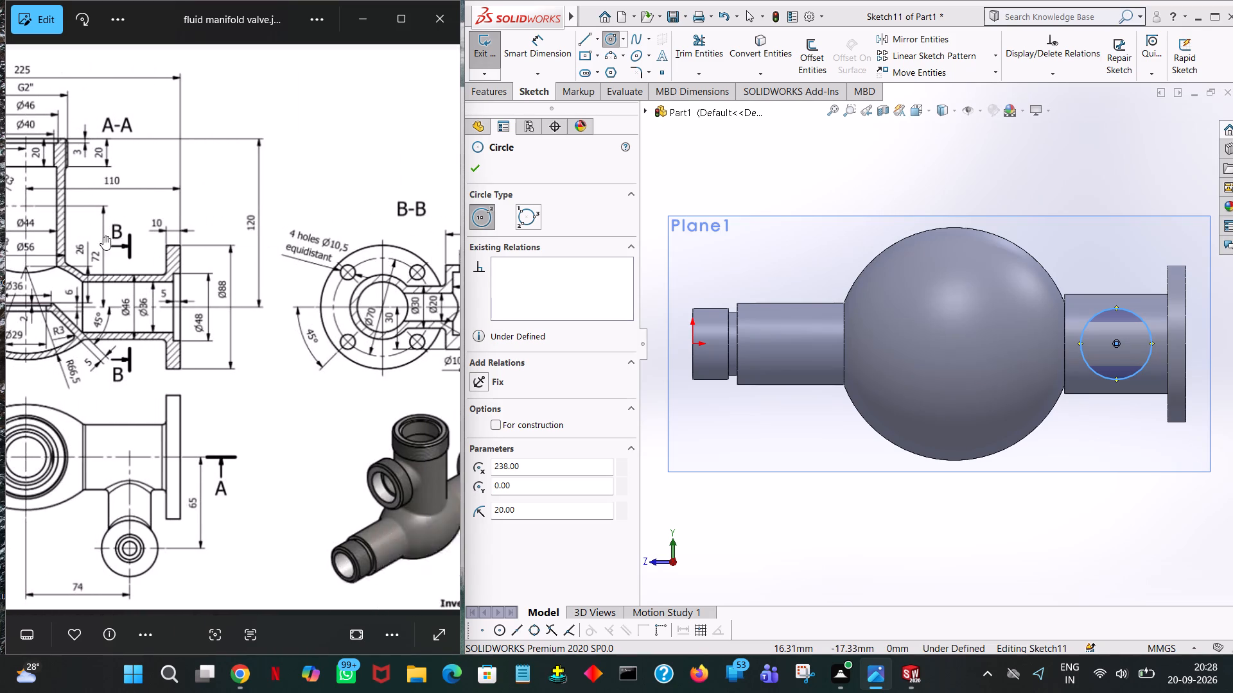
middle_drag(103, 236, 0, 235)
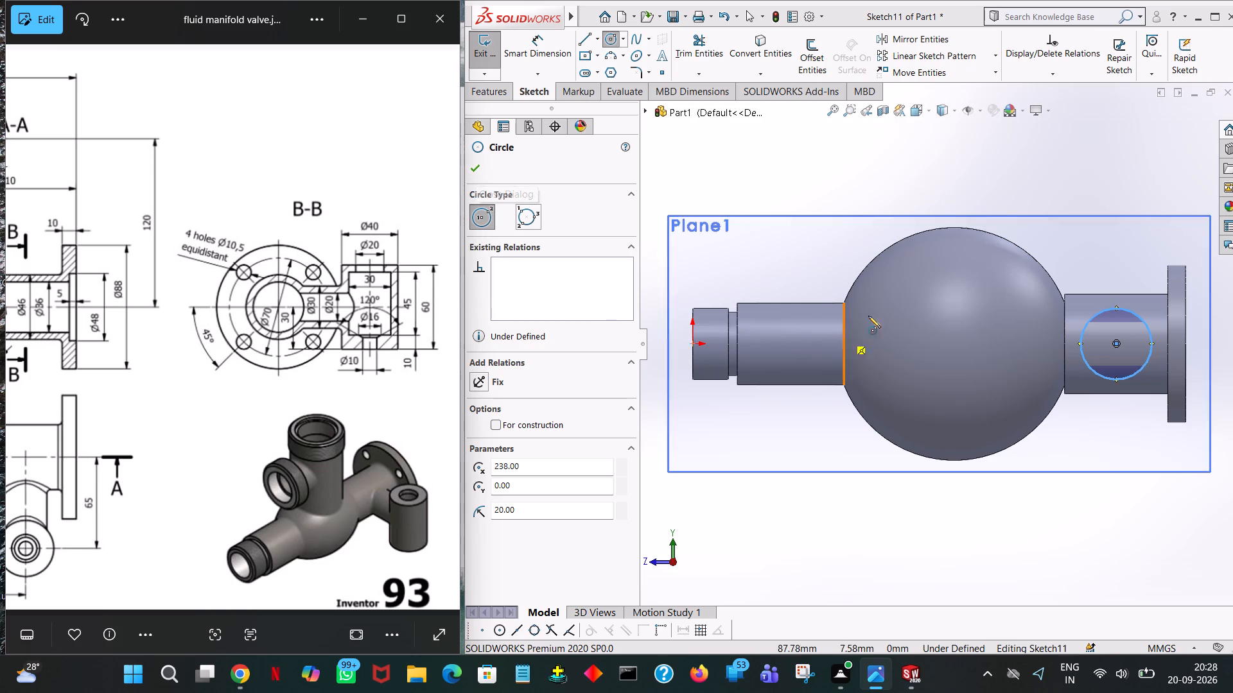
Finish the circle on the offset plane and start a boss extrusion of it, pointing away from the flanged tube.
click(469, 165)
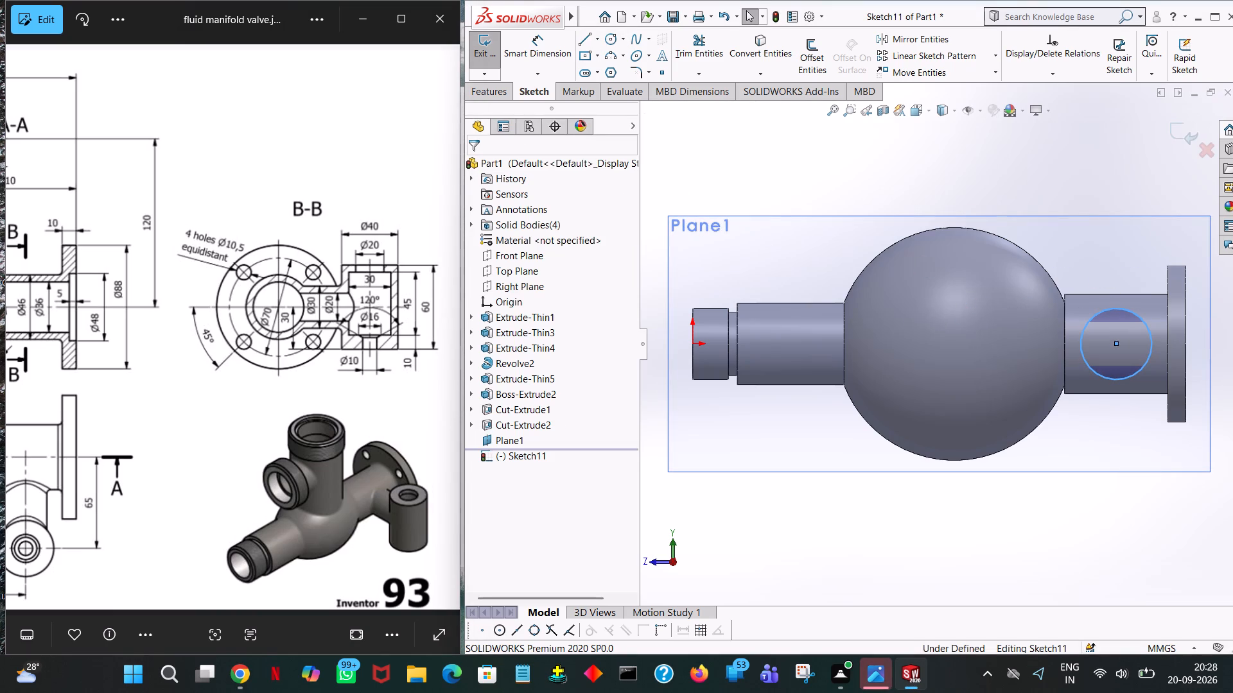
click(496, 92)
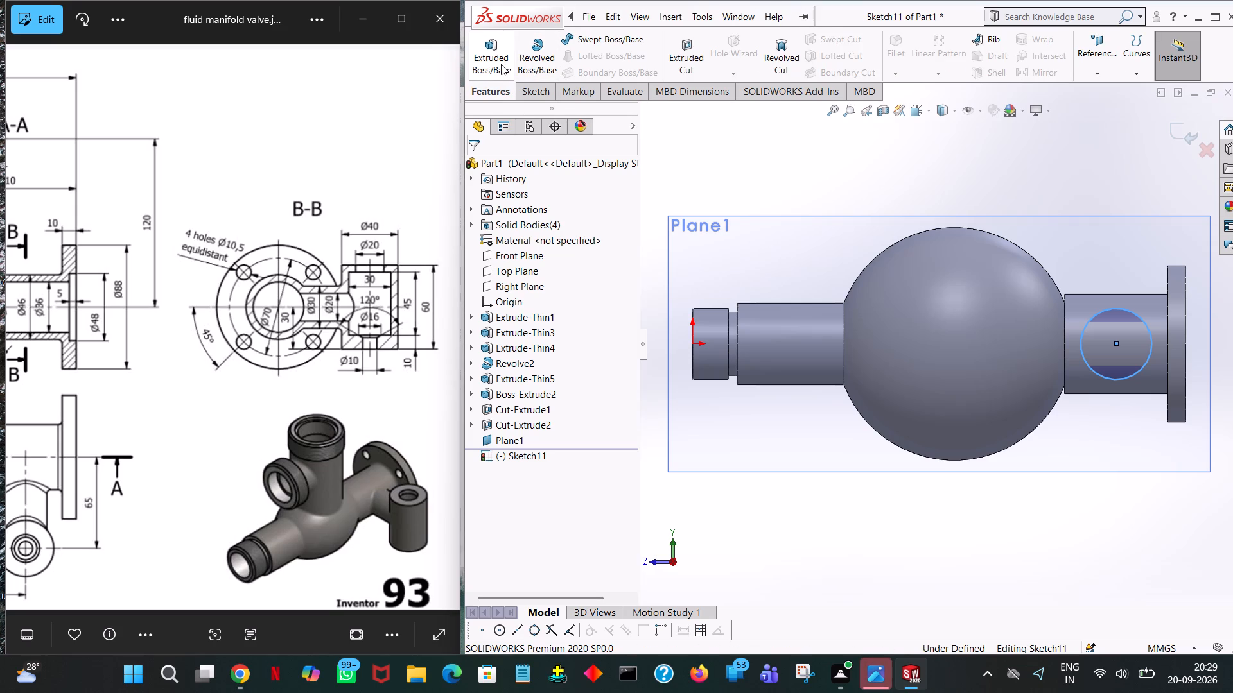
click(501, 64)
middle_drag(1115, 145, 1111, 263)
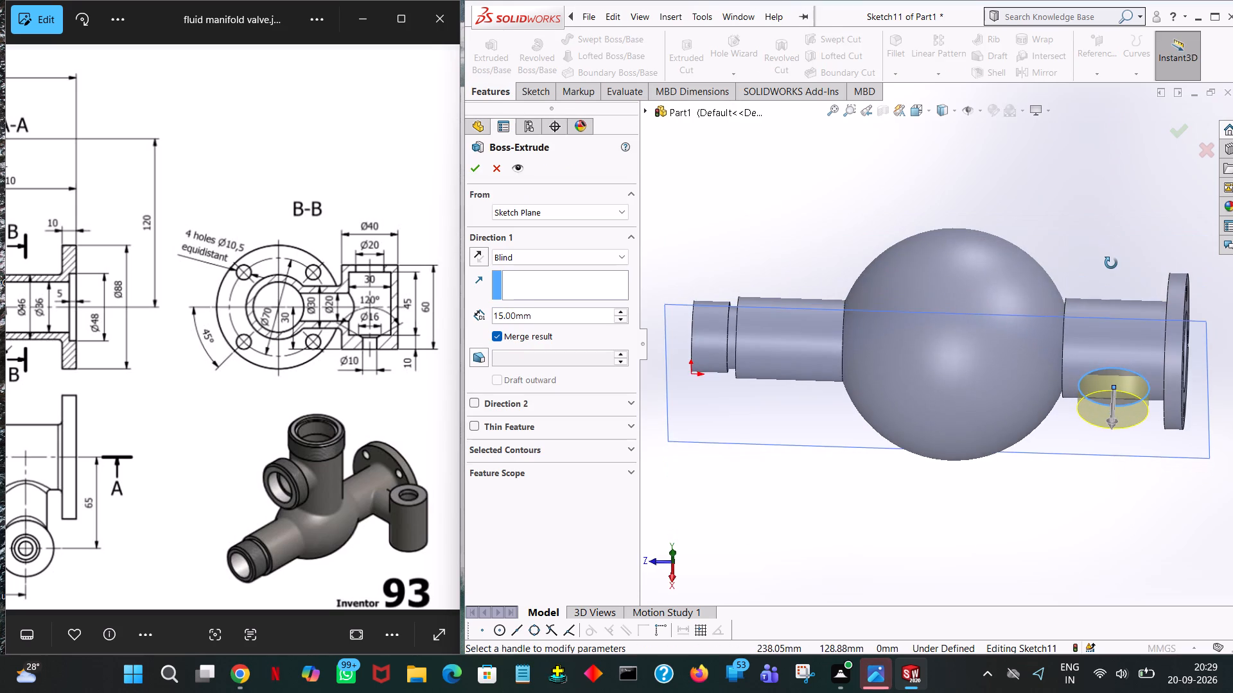
middle_drag(1111, 263, 1112, 265)
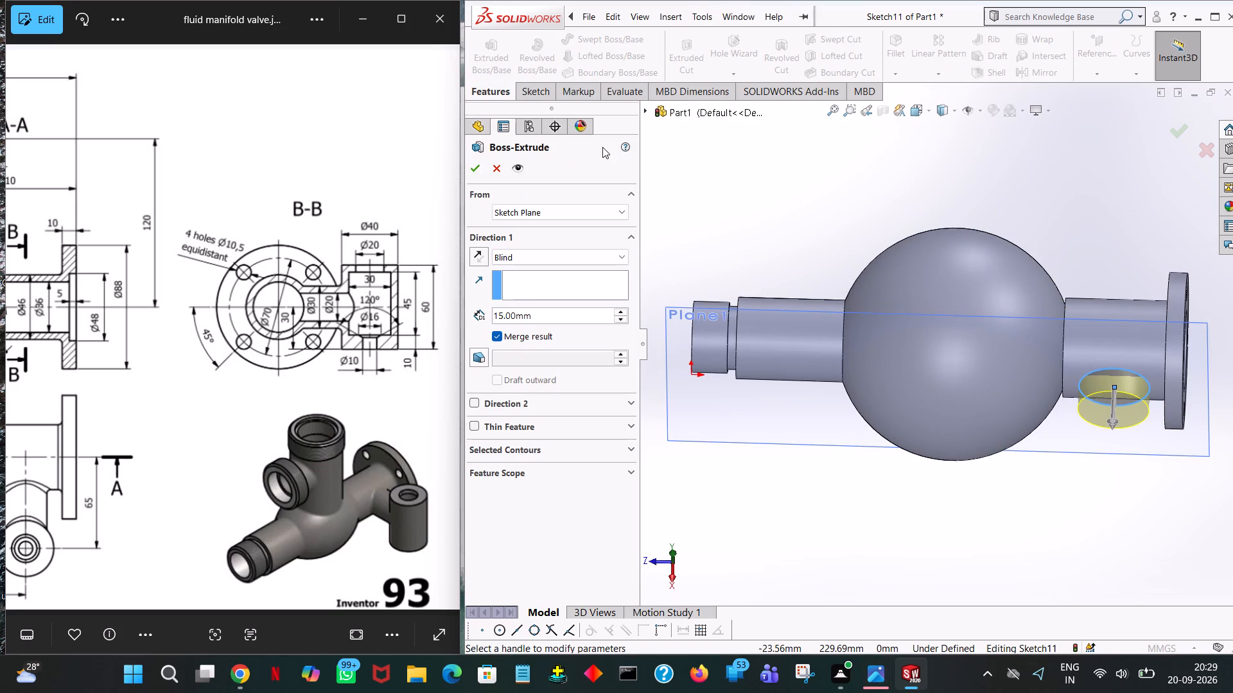
Examine the drawing's plan view, A-A section and B-B section for the side branch's length and wall diameters.
middle_drag(181, 419, 171, 414)
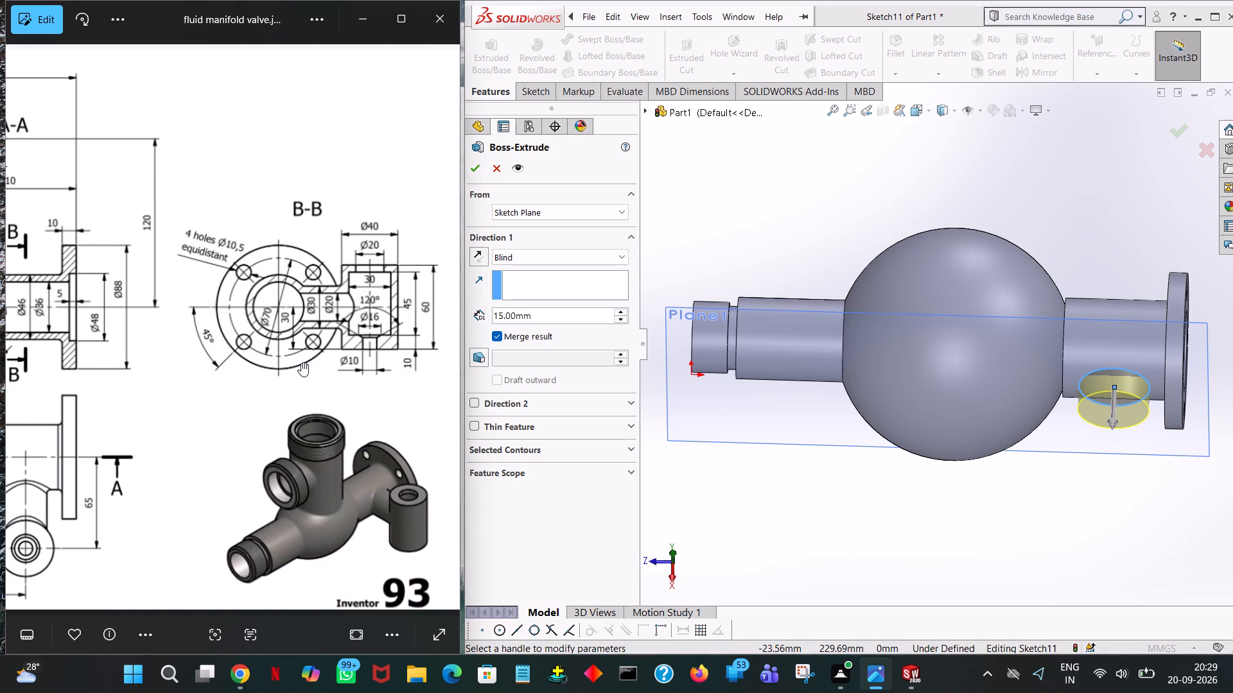
ctrl+scroll(301, 363, down, 3)
ctrl+scroll(385, 346, up, 8)
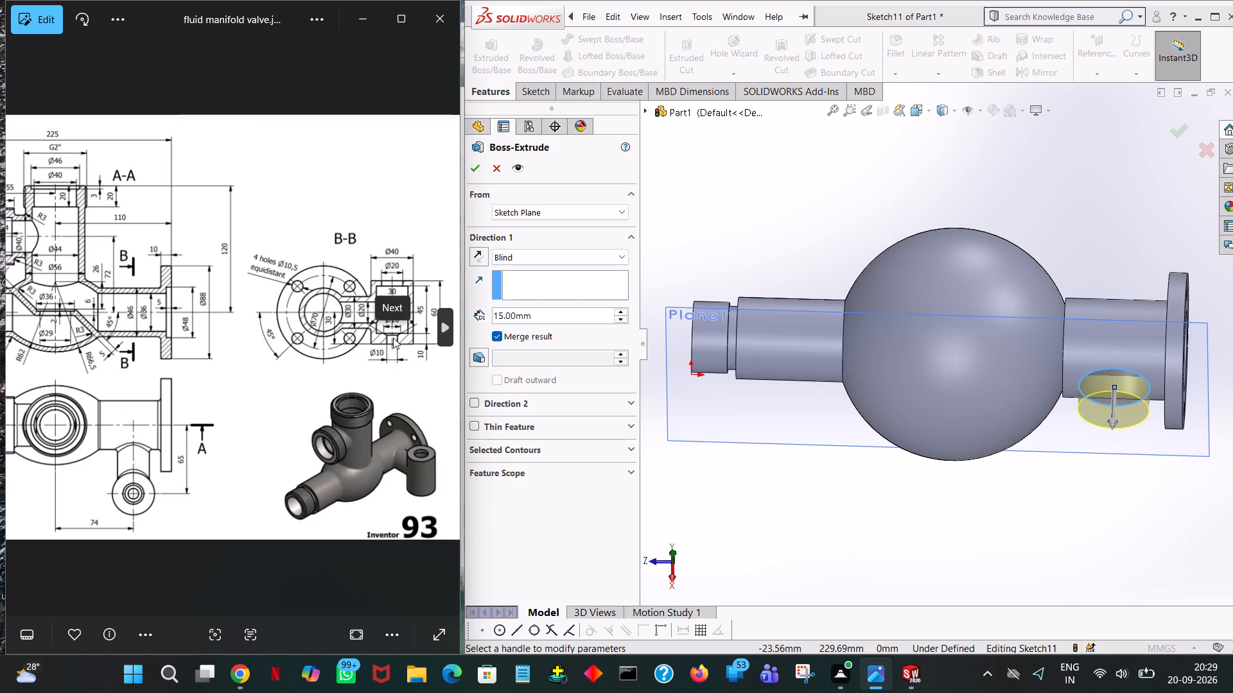
ctrl+scroll(393, 338, up, 5)
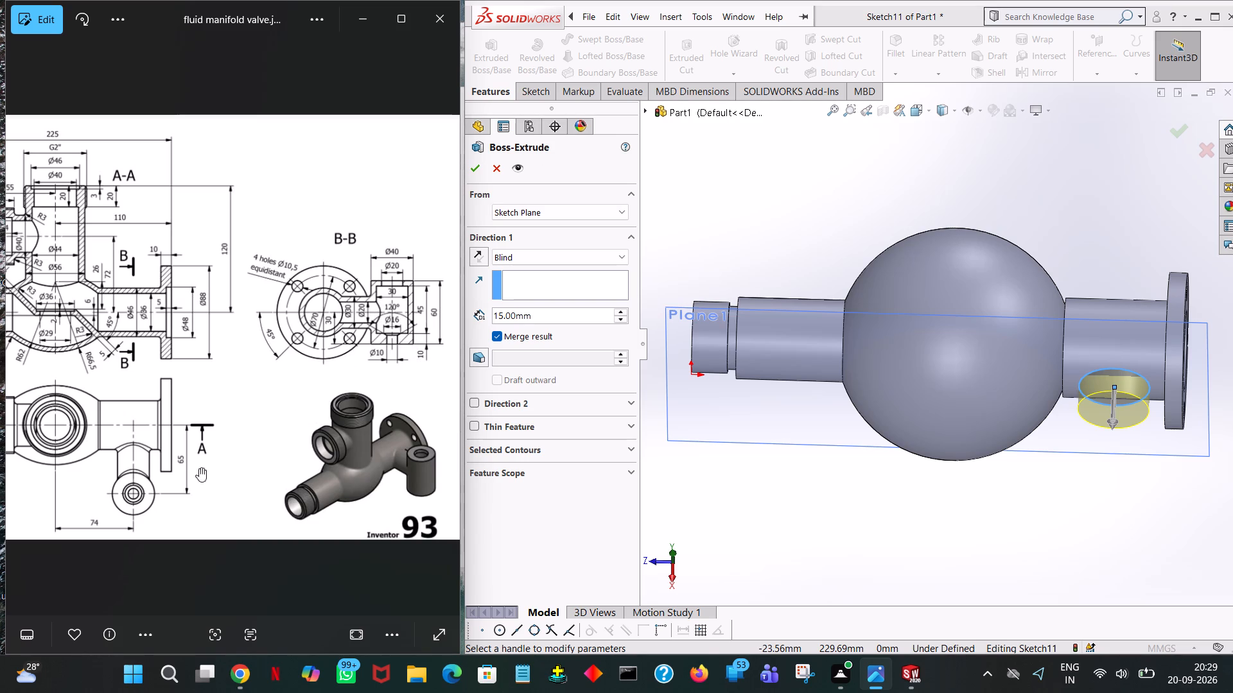
middle_drag(216, 465, 258, 452)
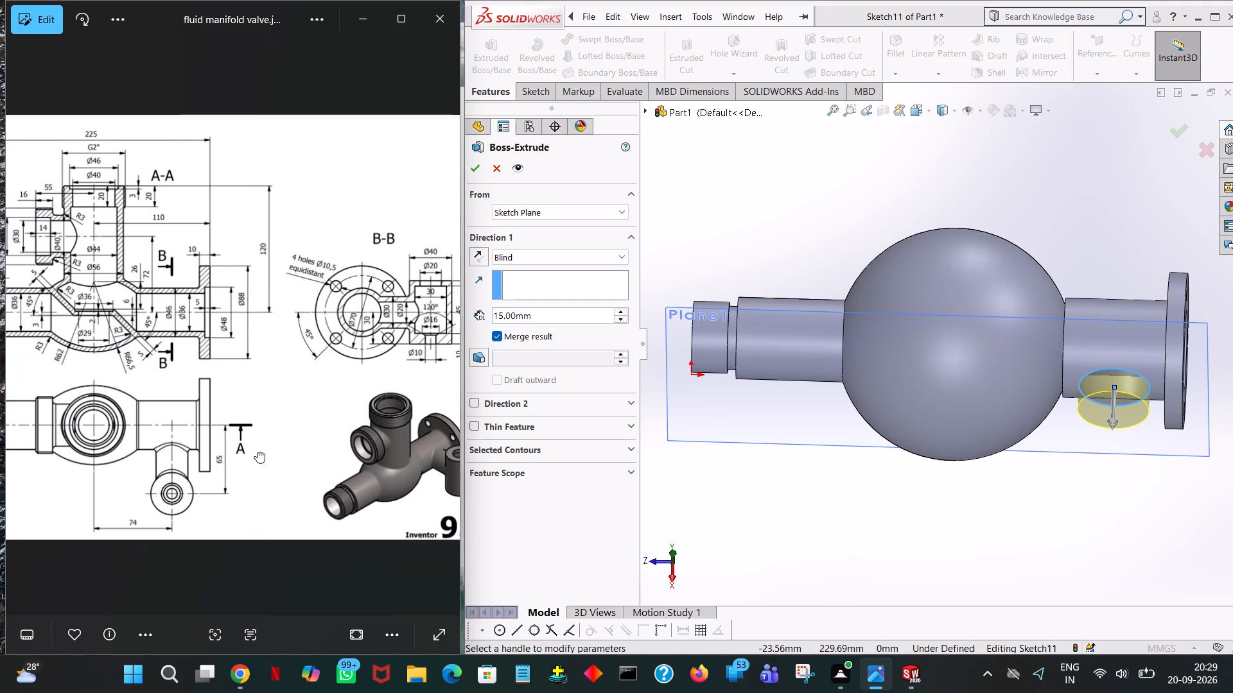
middle_drag(258, 452, 298, 443)
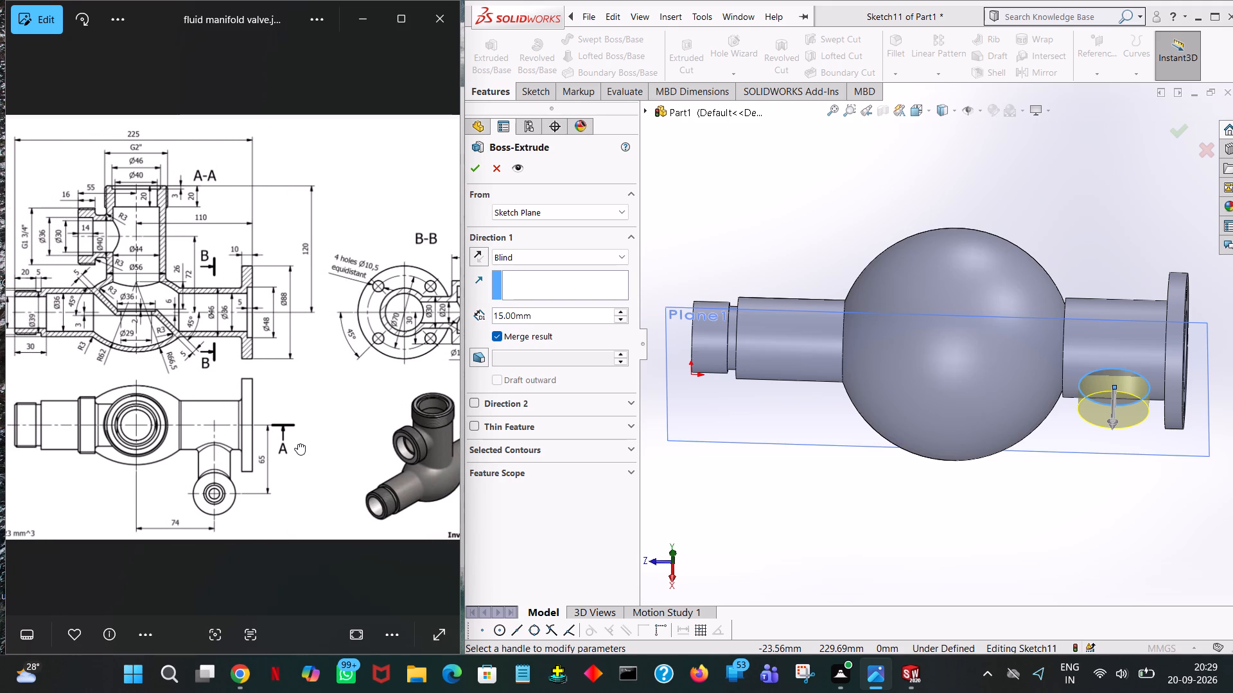
middle_drag(298, 443, 266, 393)
middle_click(220, 404)
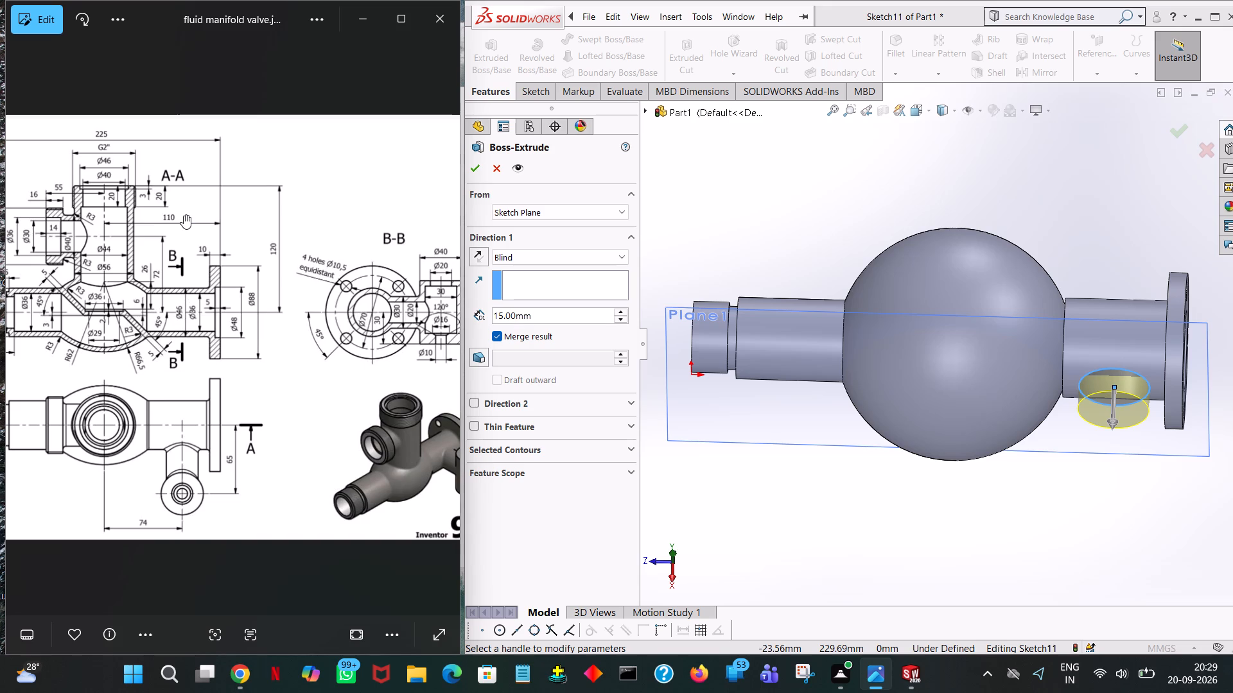
middle_drag(299, 414, 272, 416)
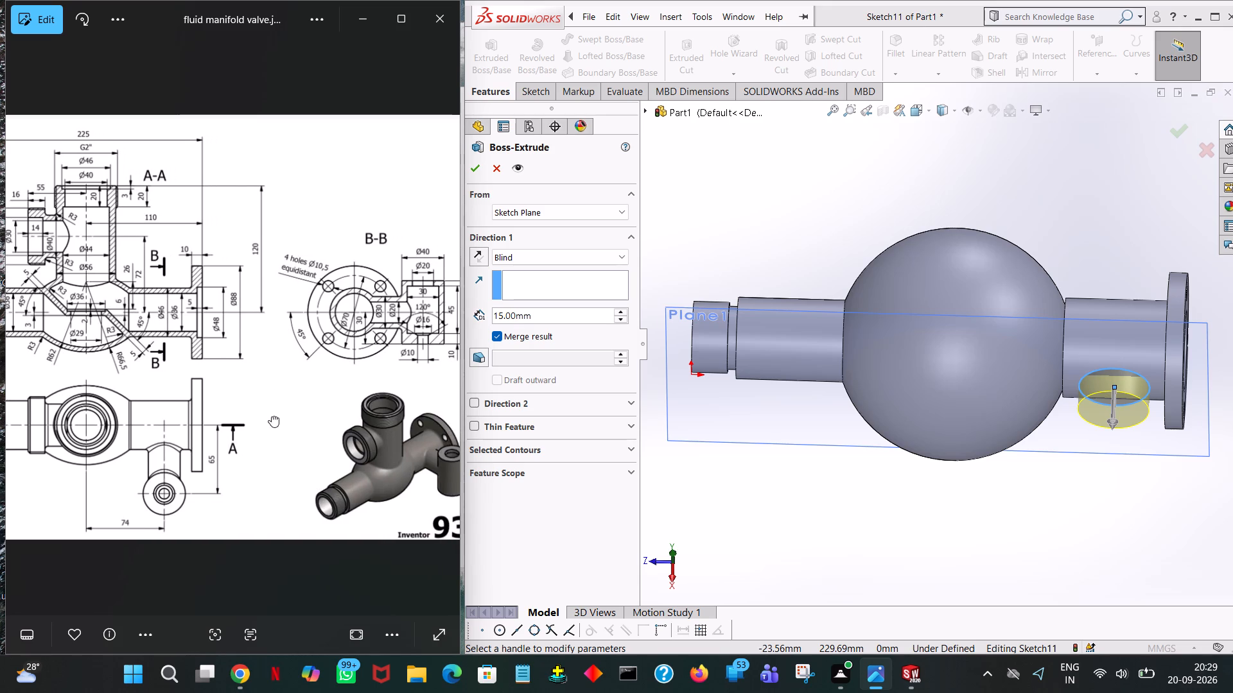
middle_drag(272, 416, 125, 420)
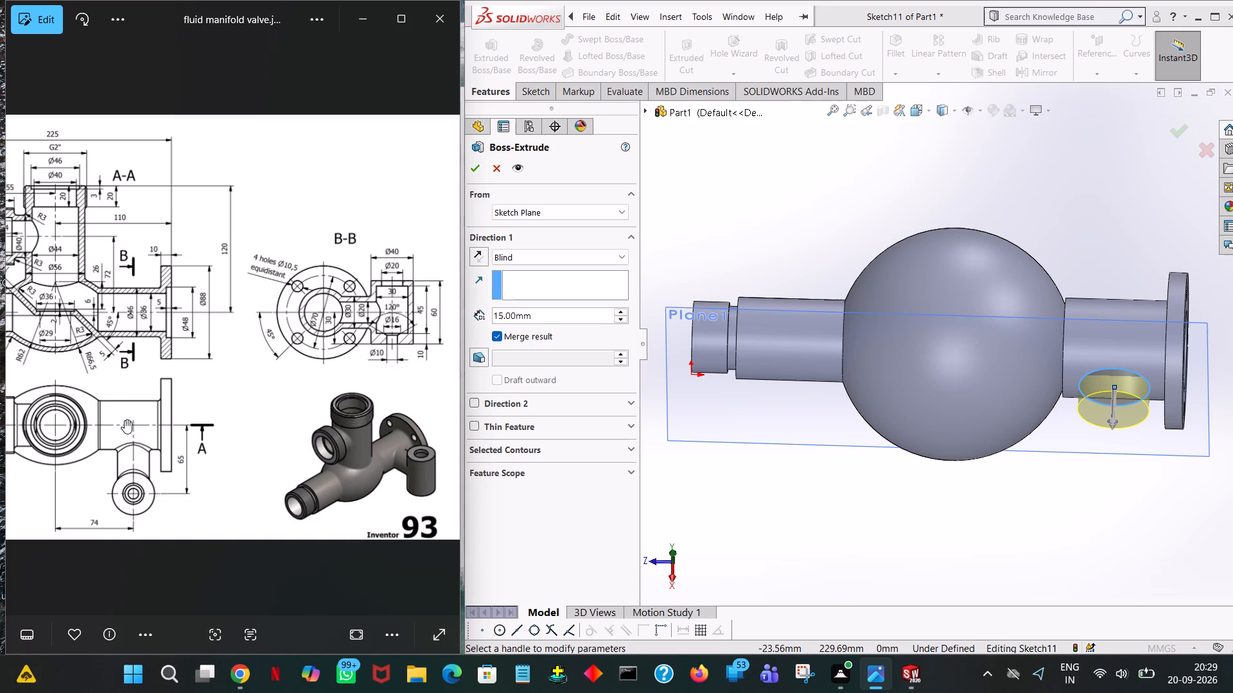
ctrl+scroll(341, 393, down, 5)
ctrl+scroll(385, 365, up, 9)
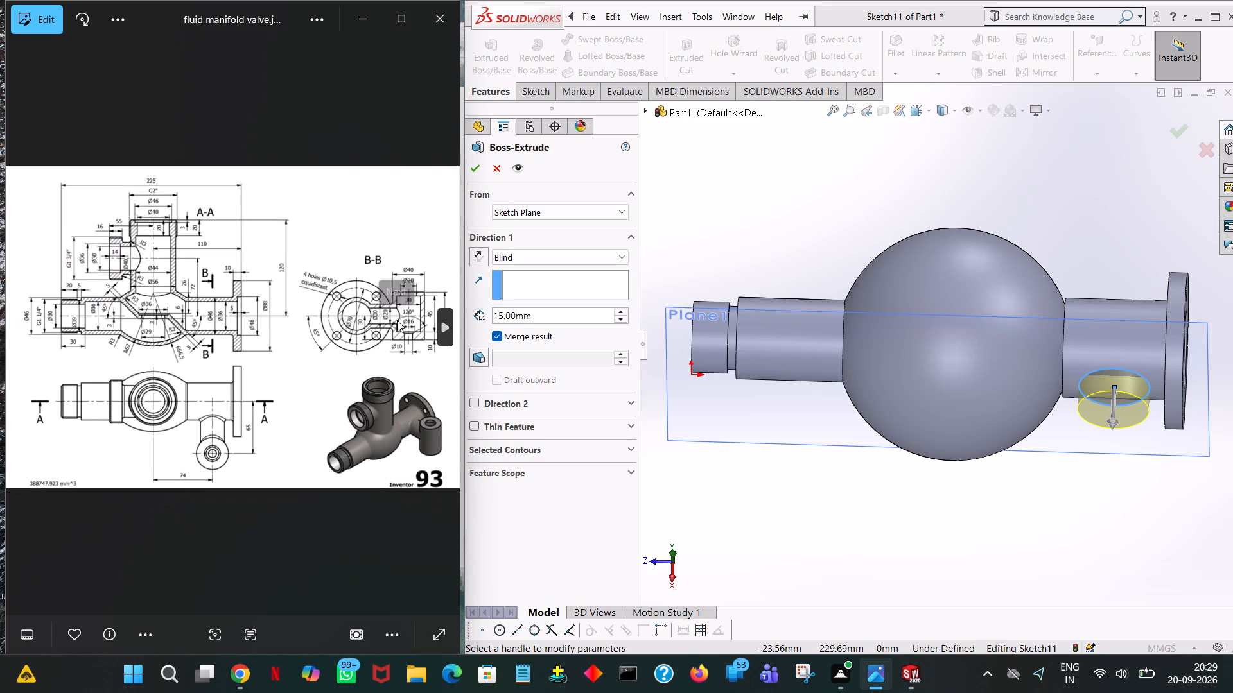
ctrl+scroll(396, 321, up, 9)
scroll(298, 373, down, 1)
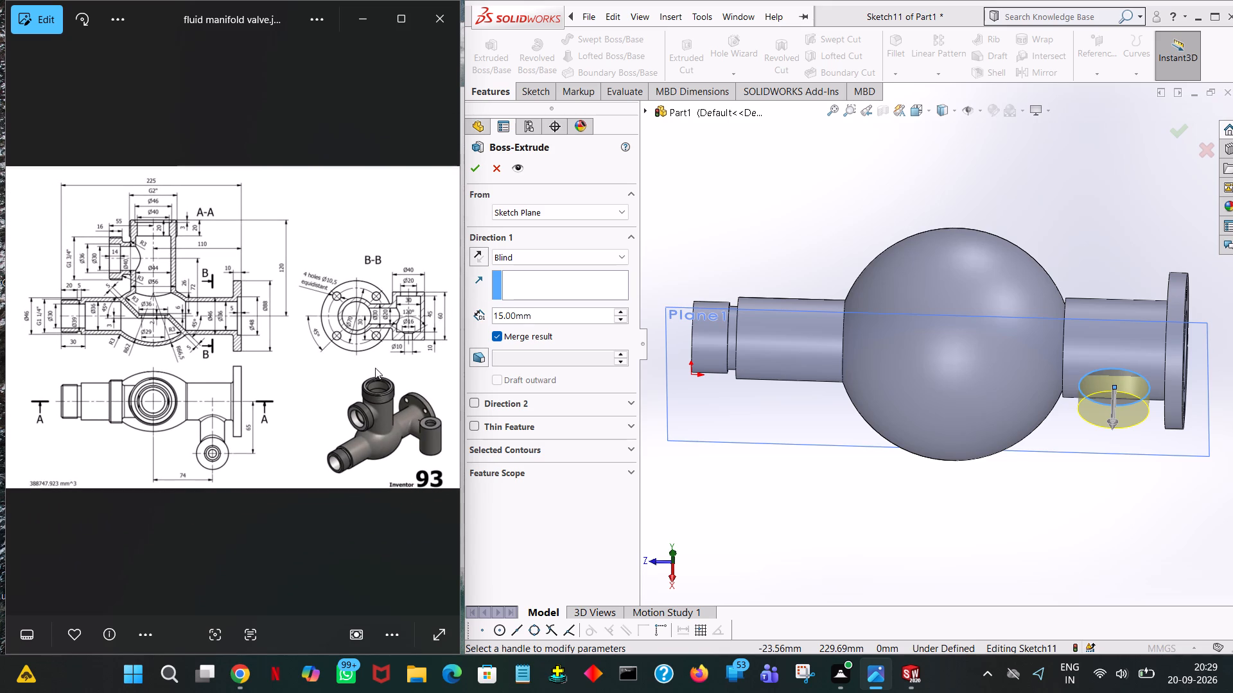
ctrl+scroll(388, 370, down, 4)
click(405, 347)
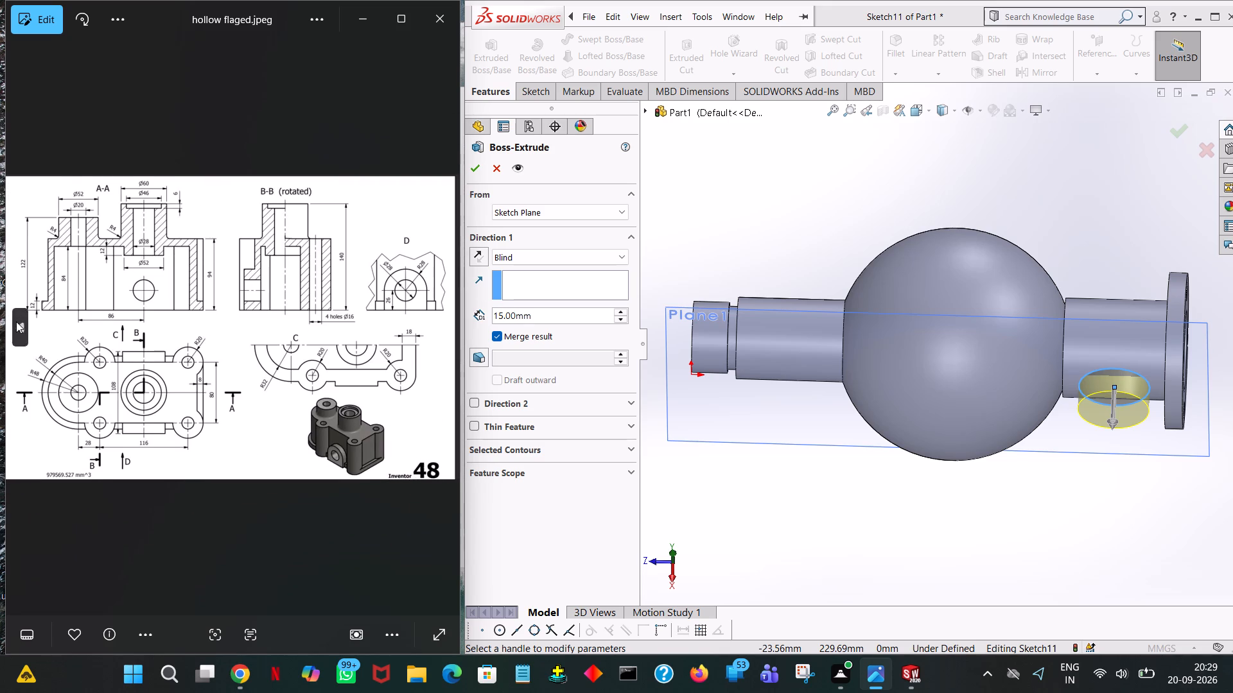
click(16, 321)
ctrl+scroll(367, 345, down, 2)
ctrl+scroll(367, 345, up, 8)
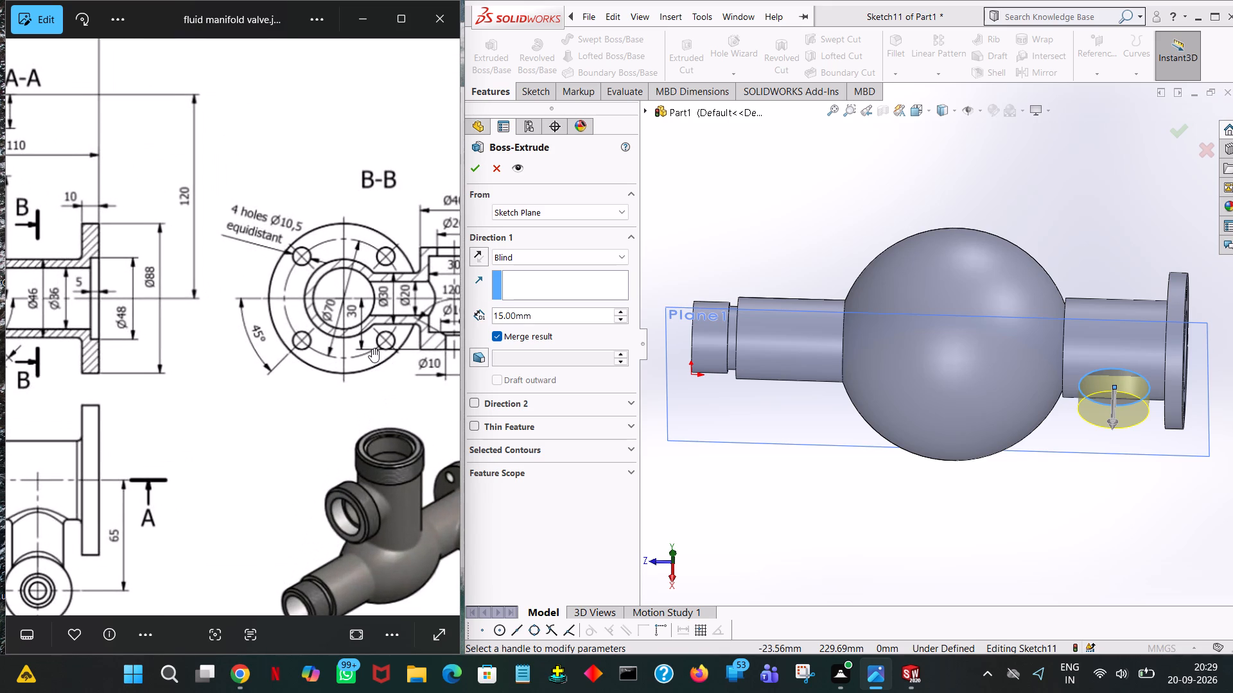
right_click(372, 349)
drag(373, 352, 302, 361)
click(302, 355)
drag(376, 375, 292, 377)
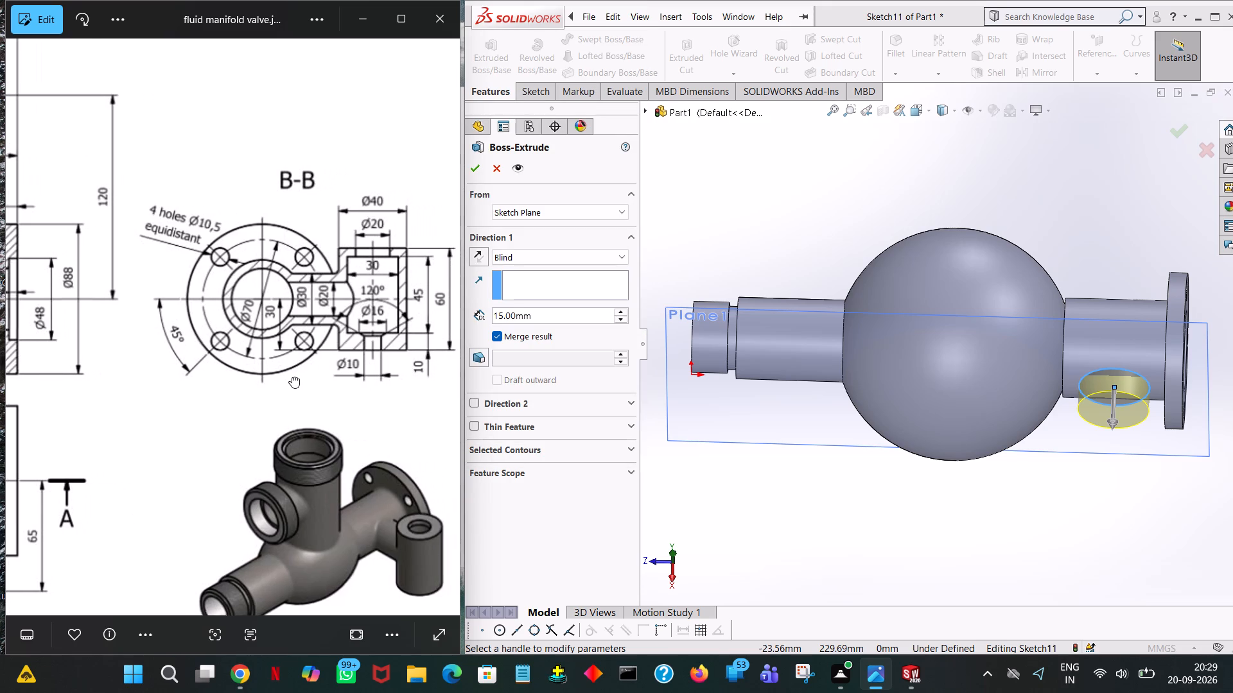
drag(292, 377, 270, 379)
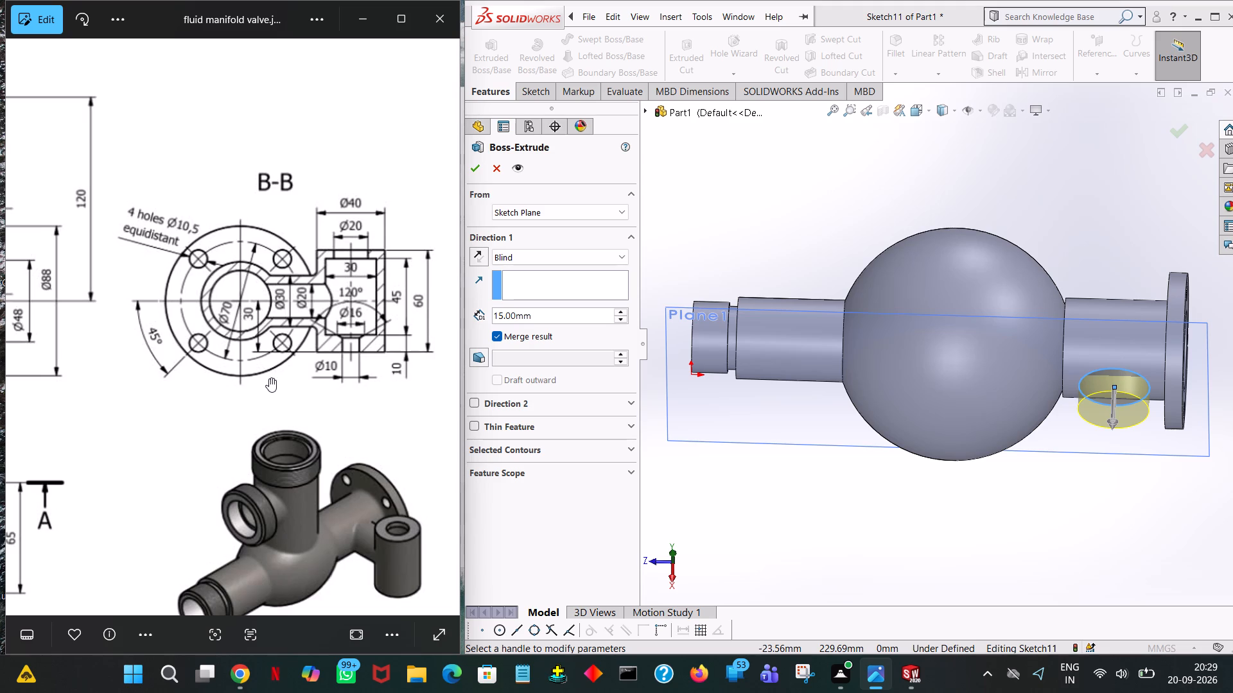
Set the side branch's extrusion depth to 40 mm and make it a one-direction thin feature.
double_click(558, 319)
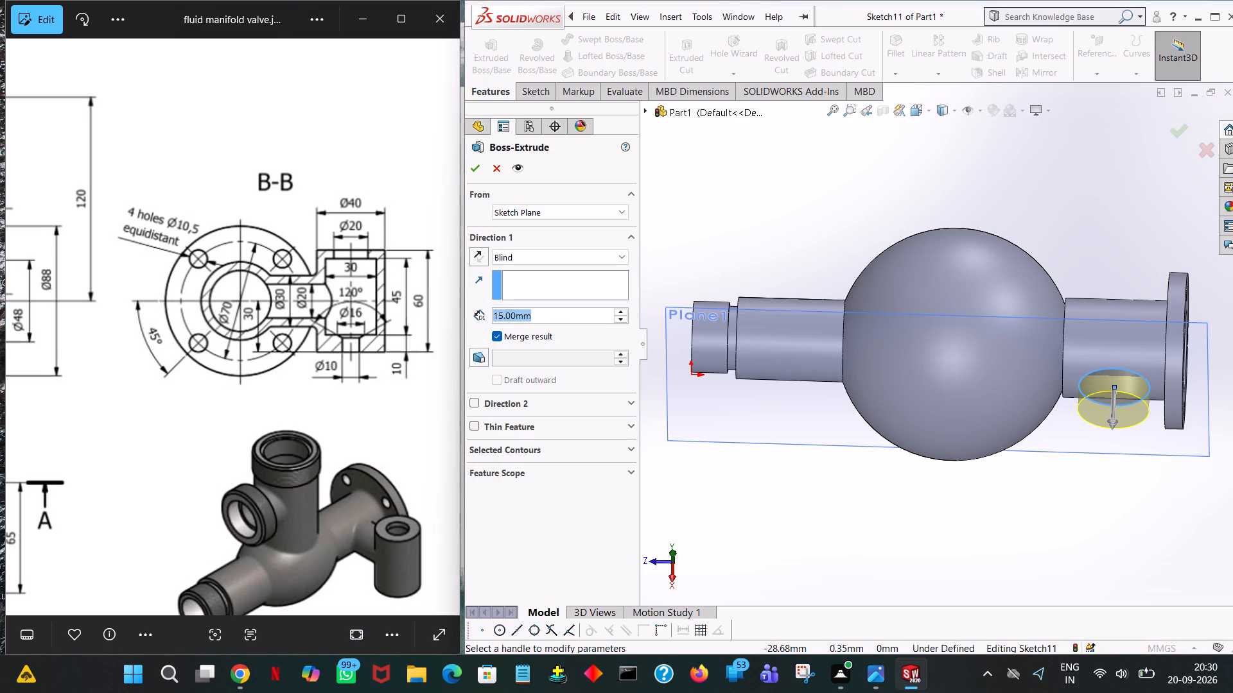
text(40)
key(Return)
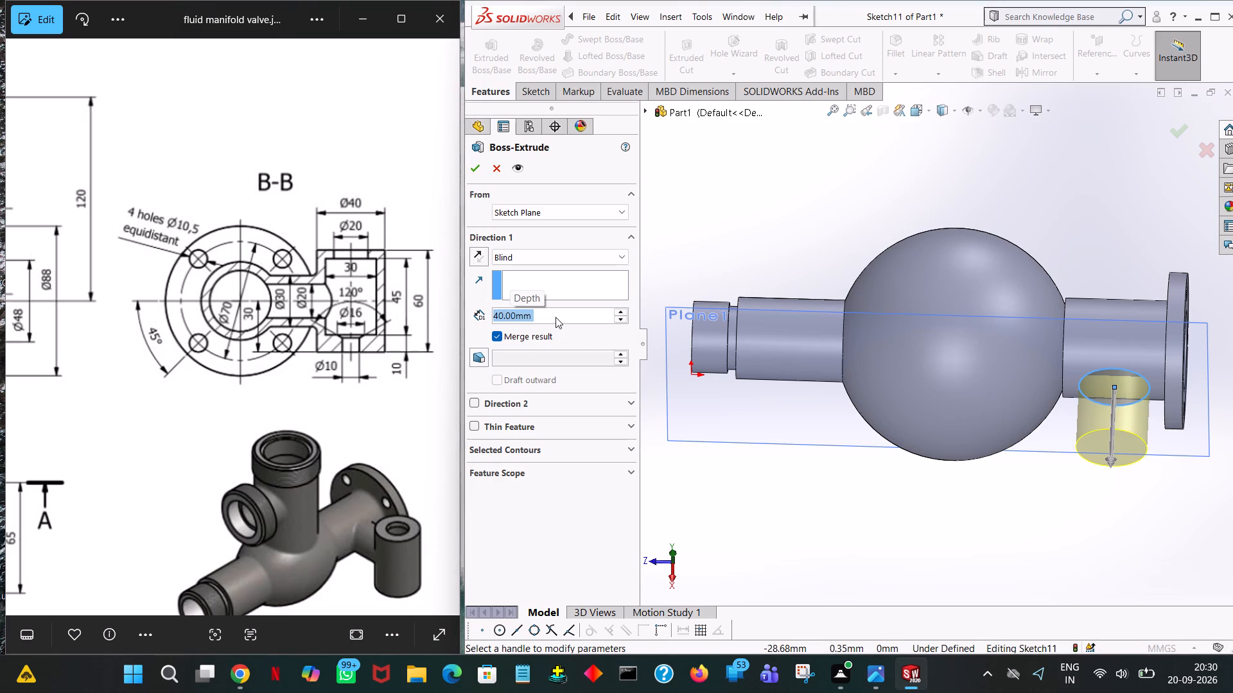
click(528, 426)
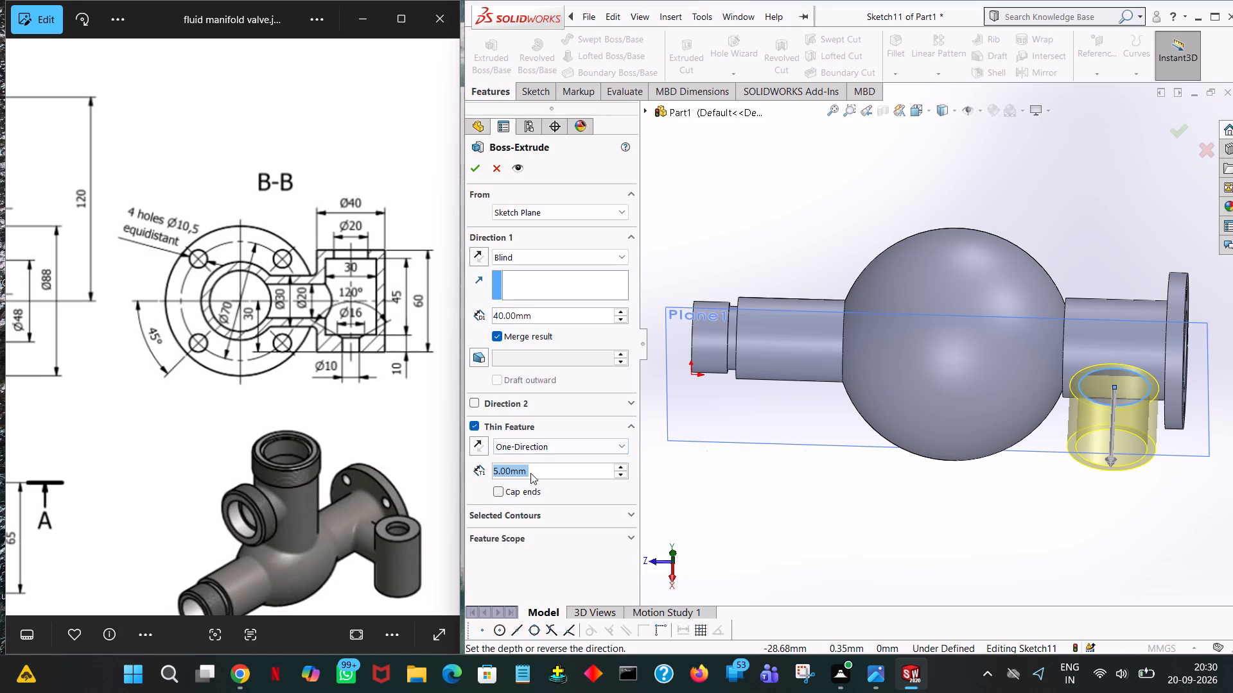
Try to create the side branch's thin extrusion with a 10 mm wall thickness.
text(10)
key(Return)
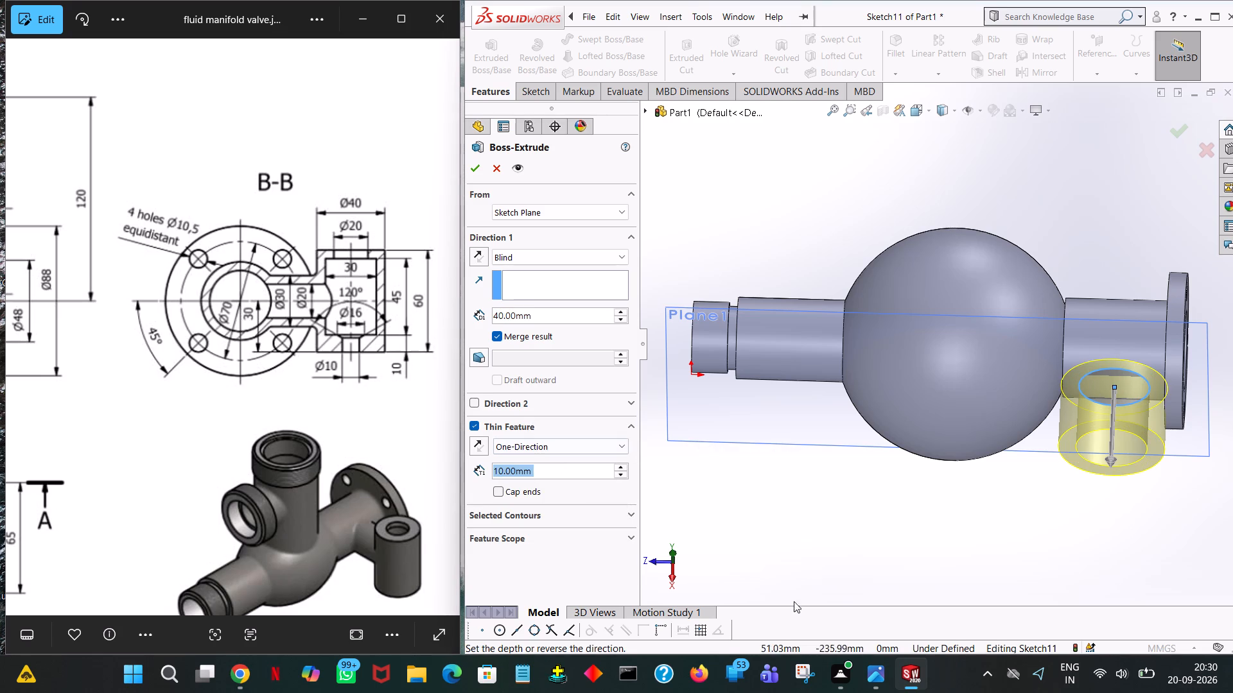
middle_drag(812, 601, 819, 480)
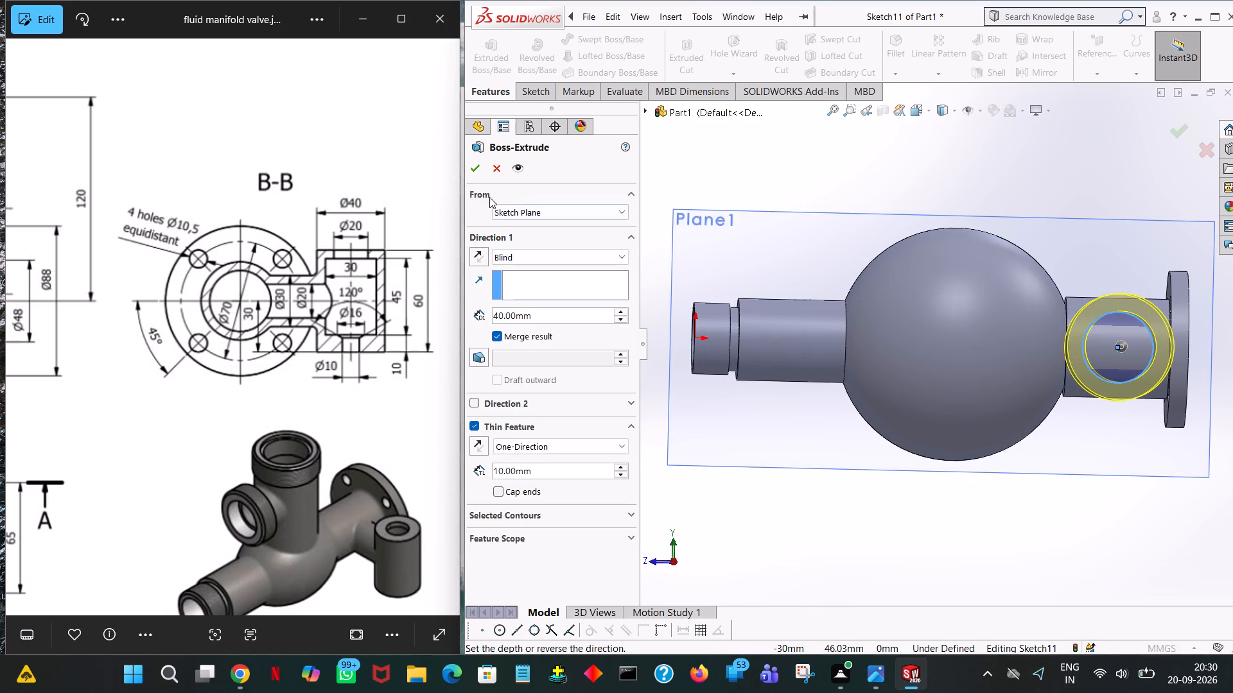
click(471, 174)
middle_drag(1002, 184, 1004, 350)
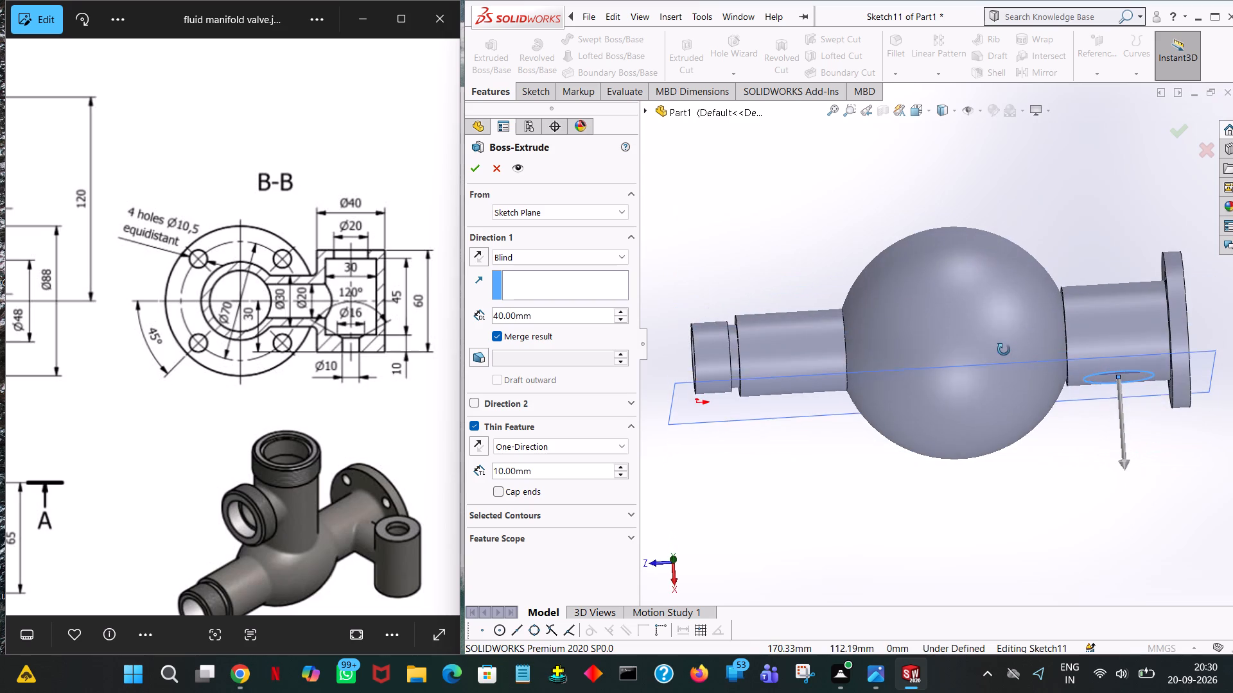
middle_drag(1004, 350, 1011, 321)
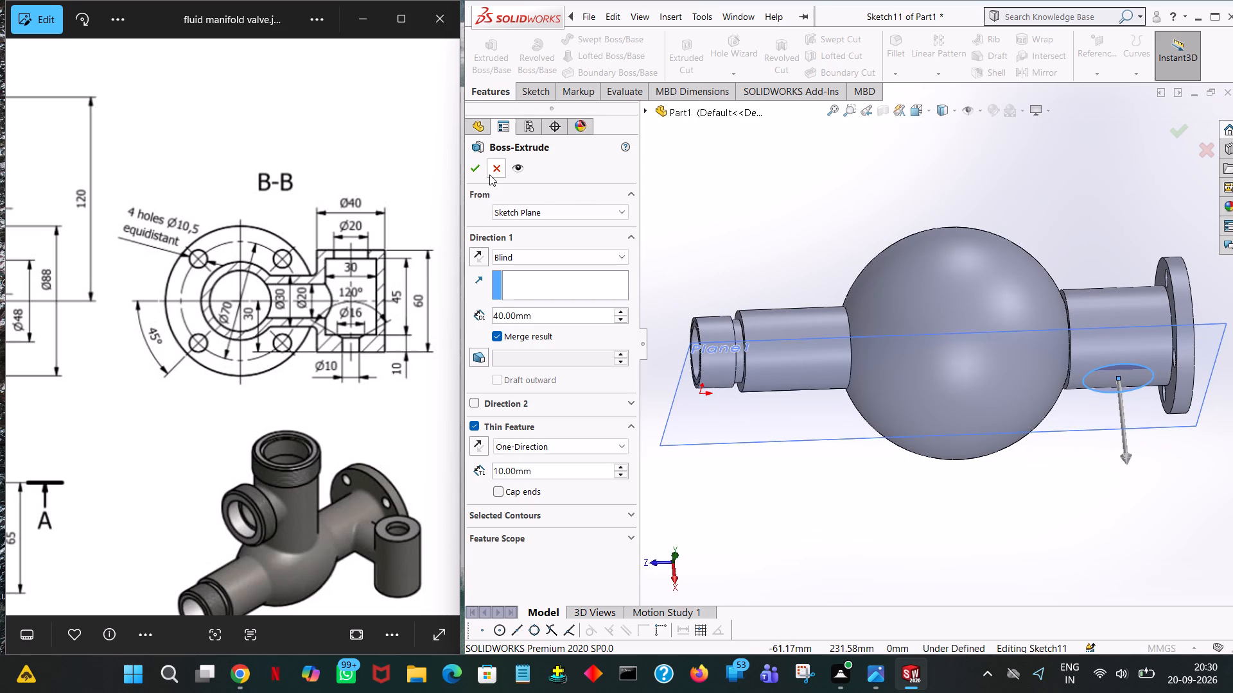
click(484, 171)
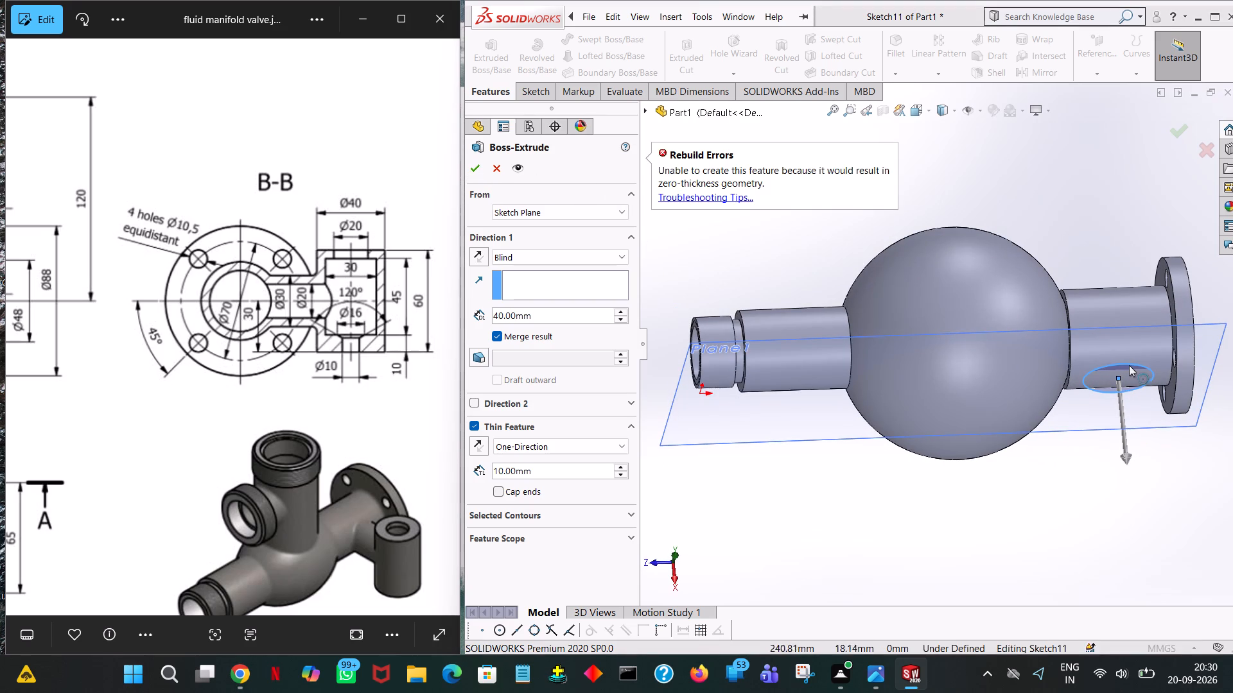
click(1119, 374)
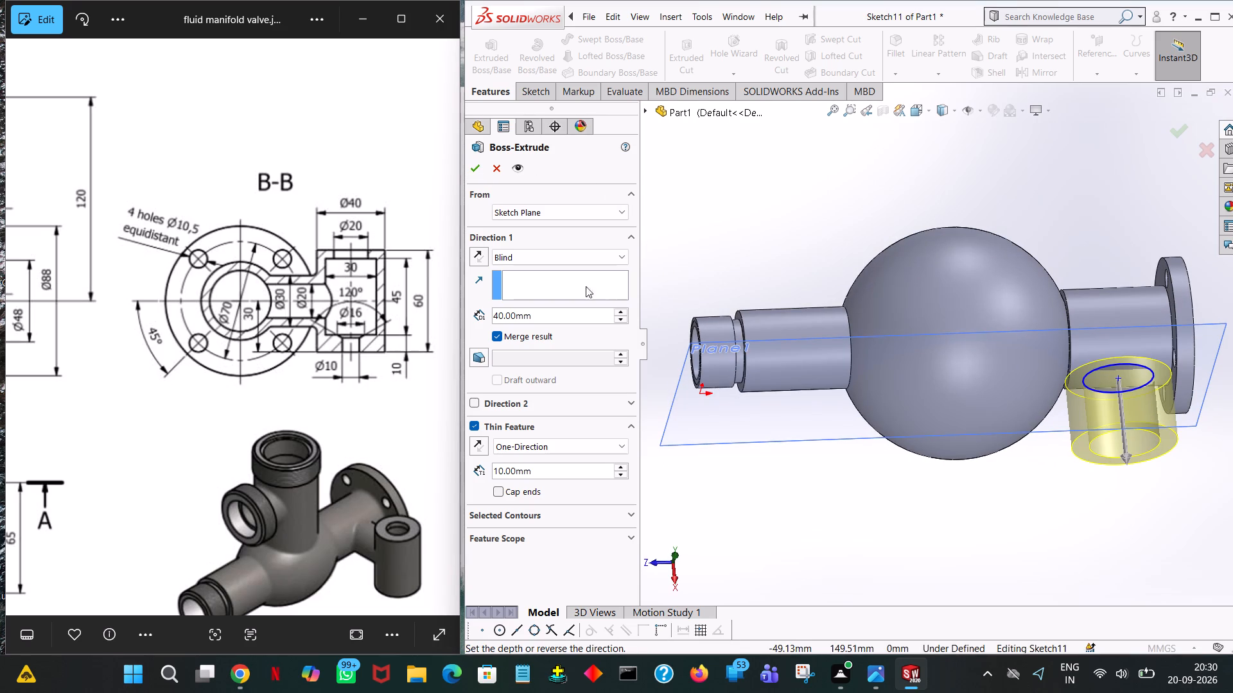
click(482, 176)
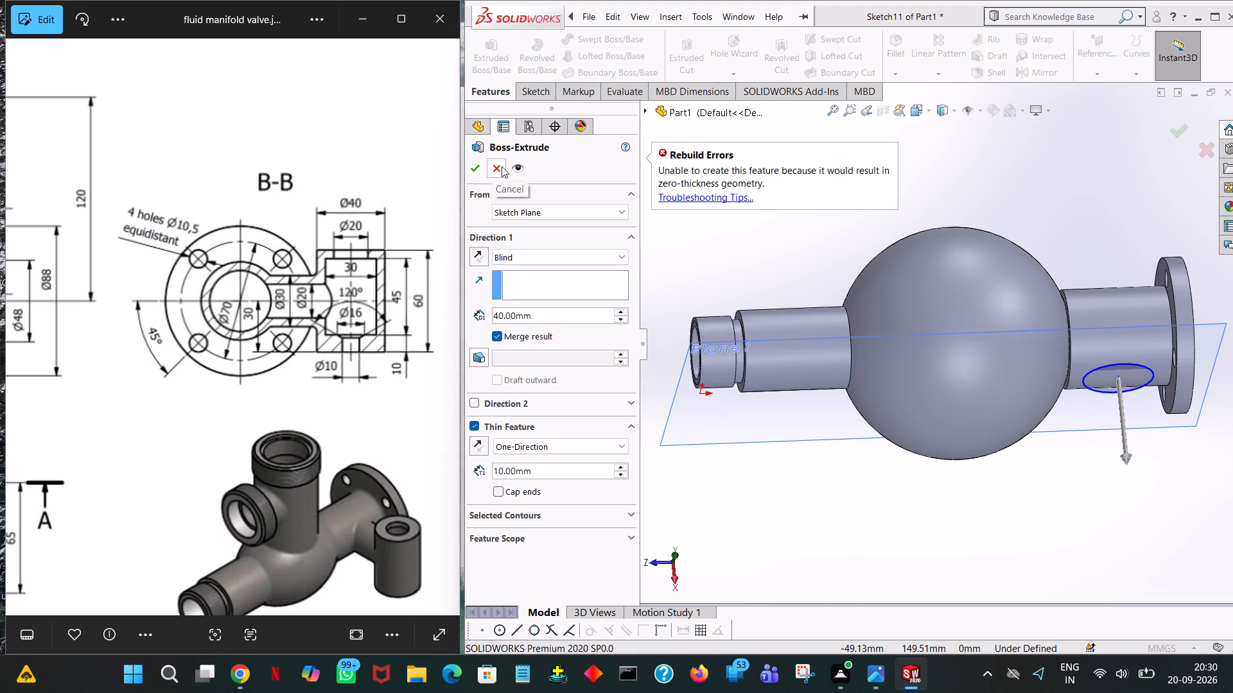
Set the side branch's wall thickness to 5 mm and create the thin extrusion beside the drilled flange.
middle_drag(1103, 218, 1097, 94)
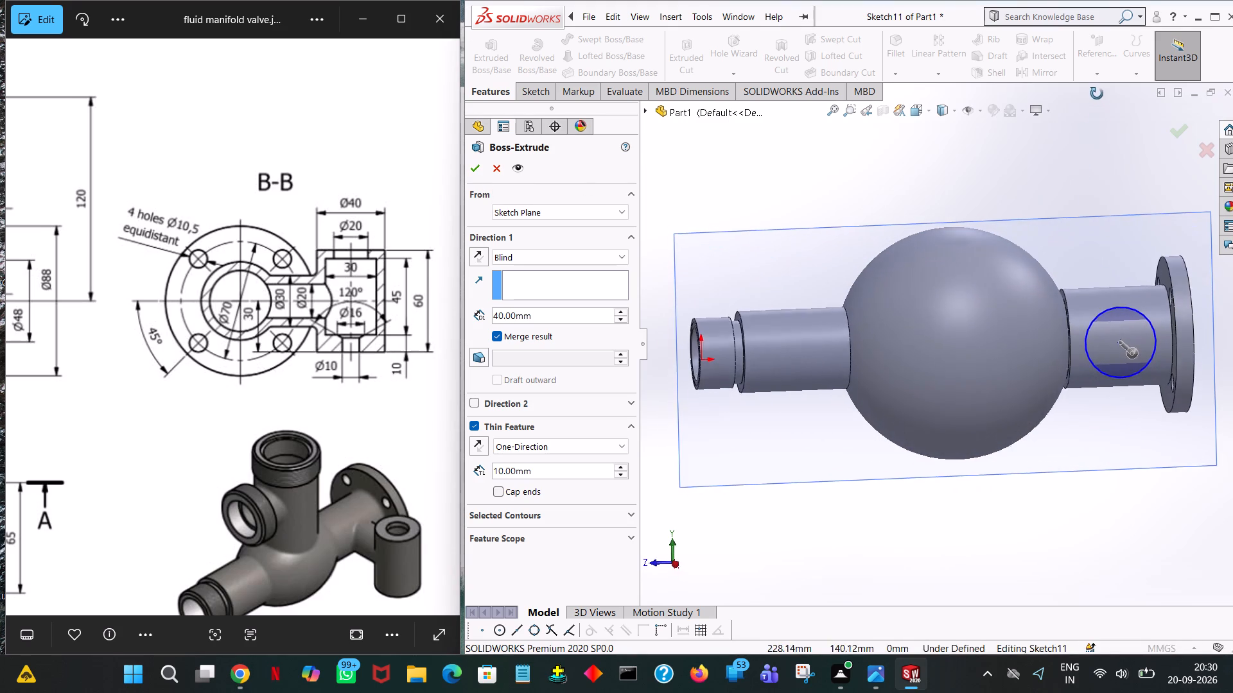
middle_drag(1097, 94, 1079, 270)
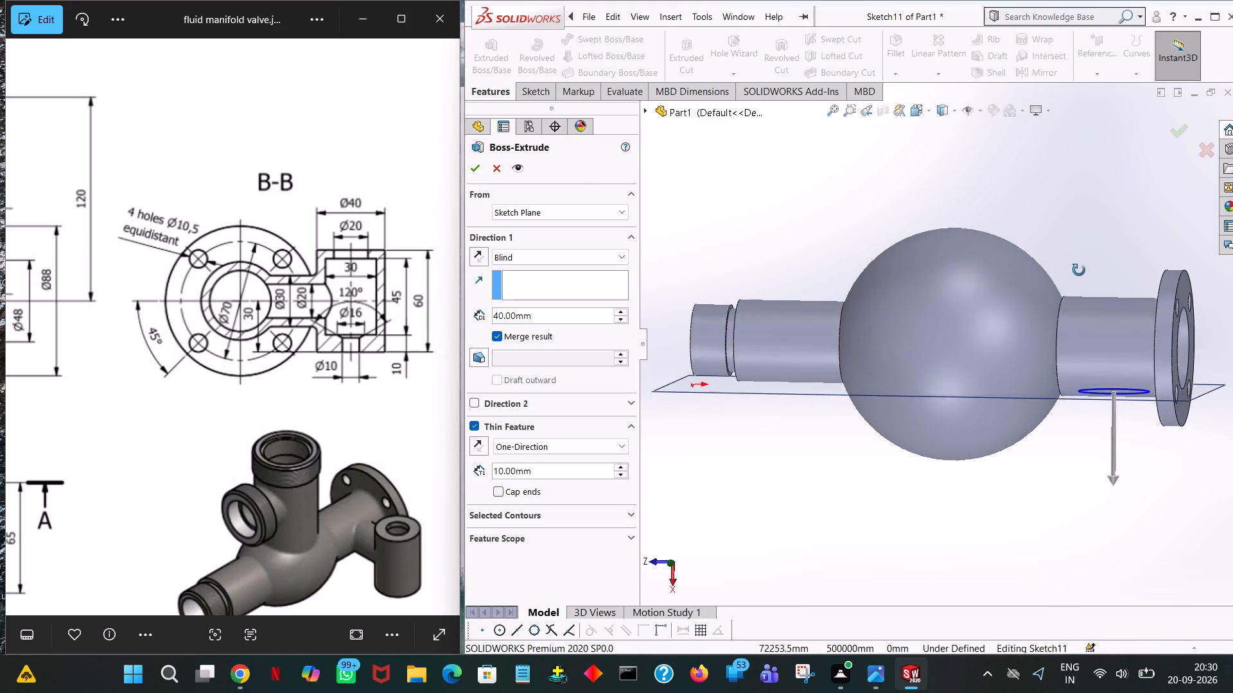
middle_drag(1079, 270, 1075, 194)
double_click(575, 472)
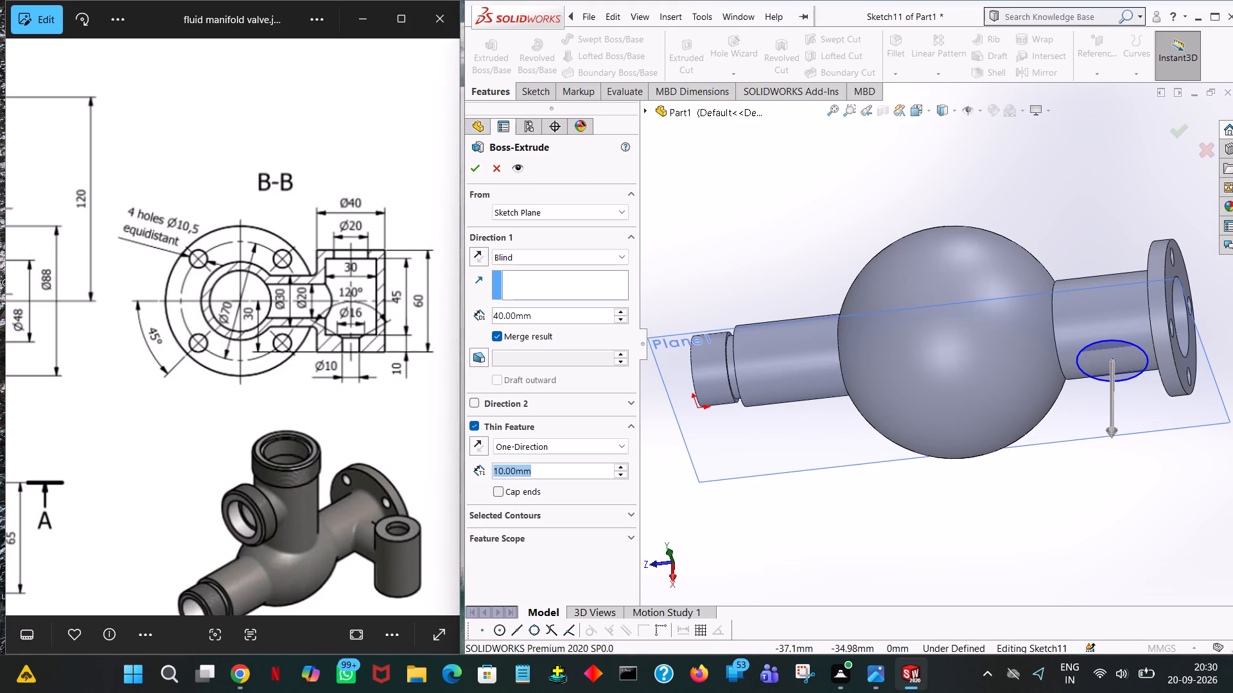
key(5)
click(778, 254)
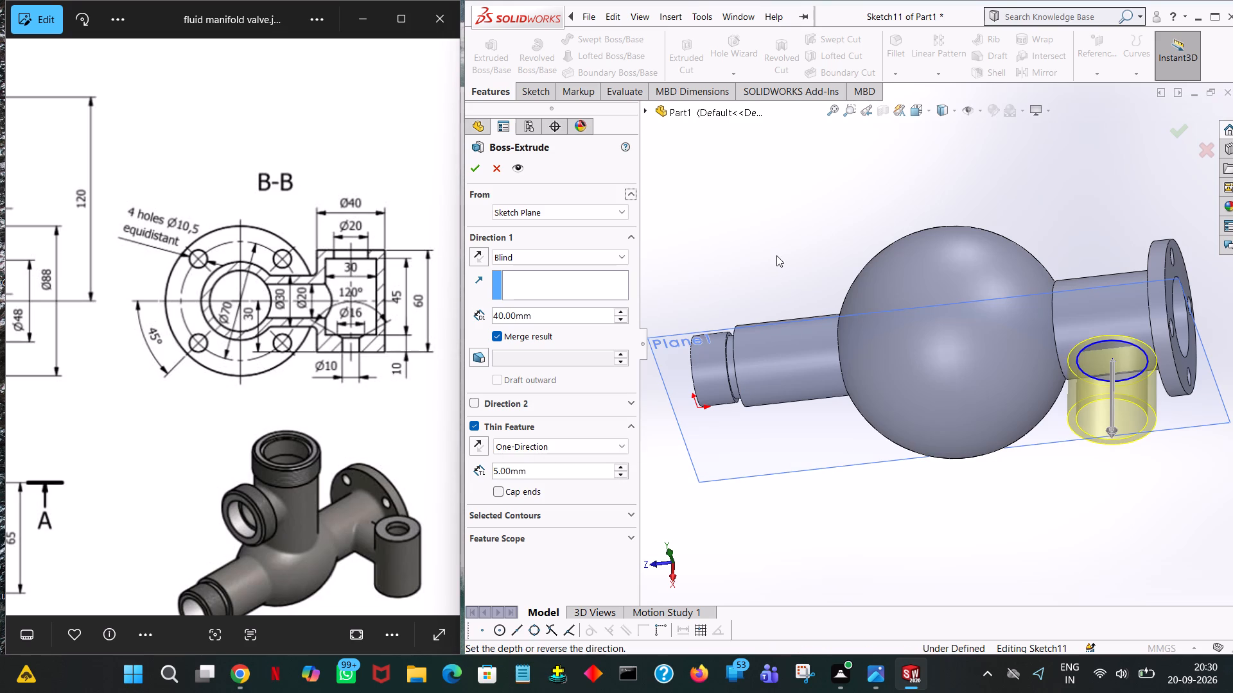
click(474, 169)
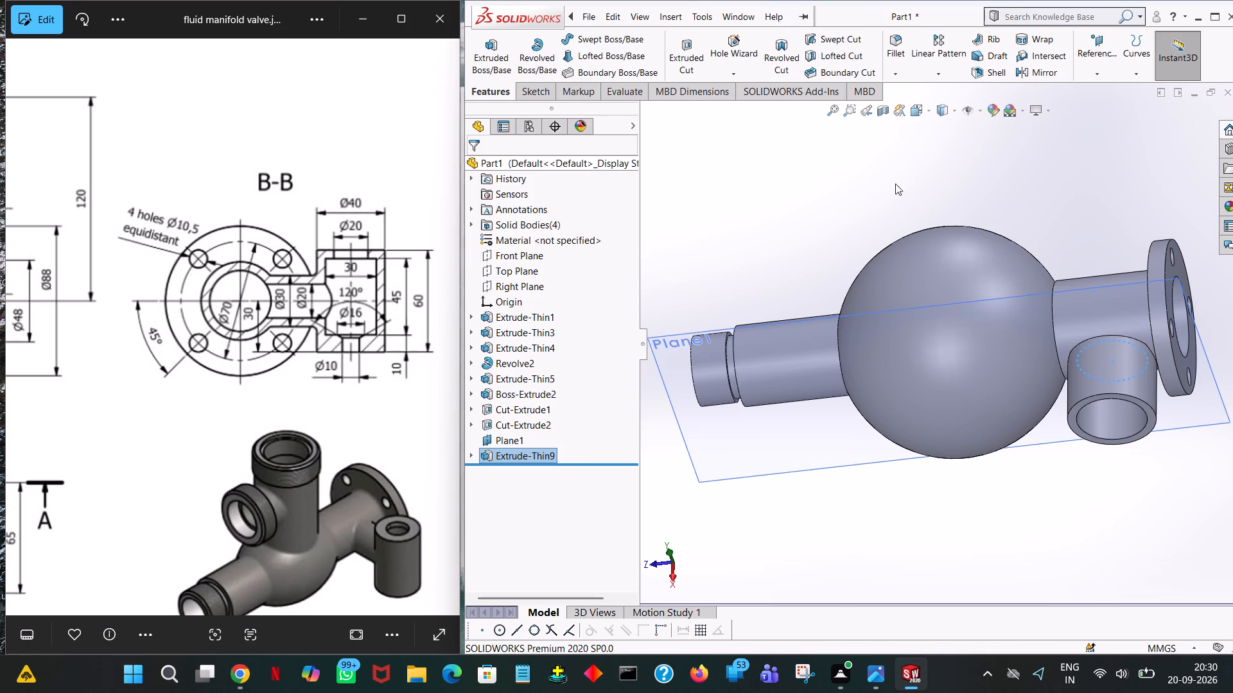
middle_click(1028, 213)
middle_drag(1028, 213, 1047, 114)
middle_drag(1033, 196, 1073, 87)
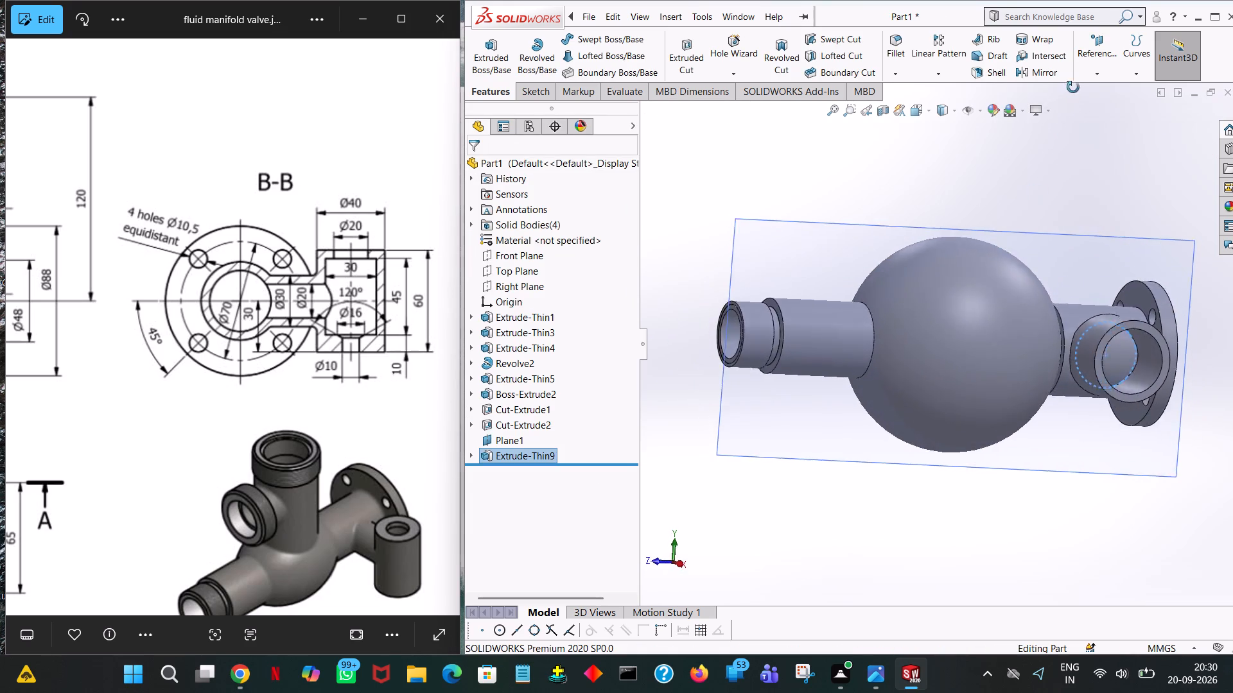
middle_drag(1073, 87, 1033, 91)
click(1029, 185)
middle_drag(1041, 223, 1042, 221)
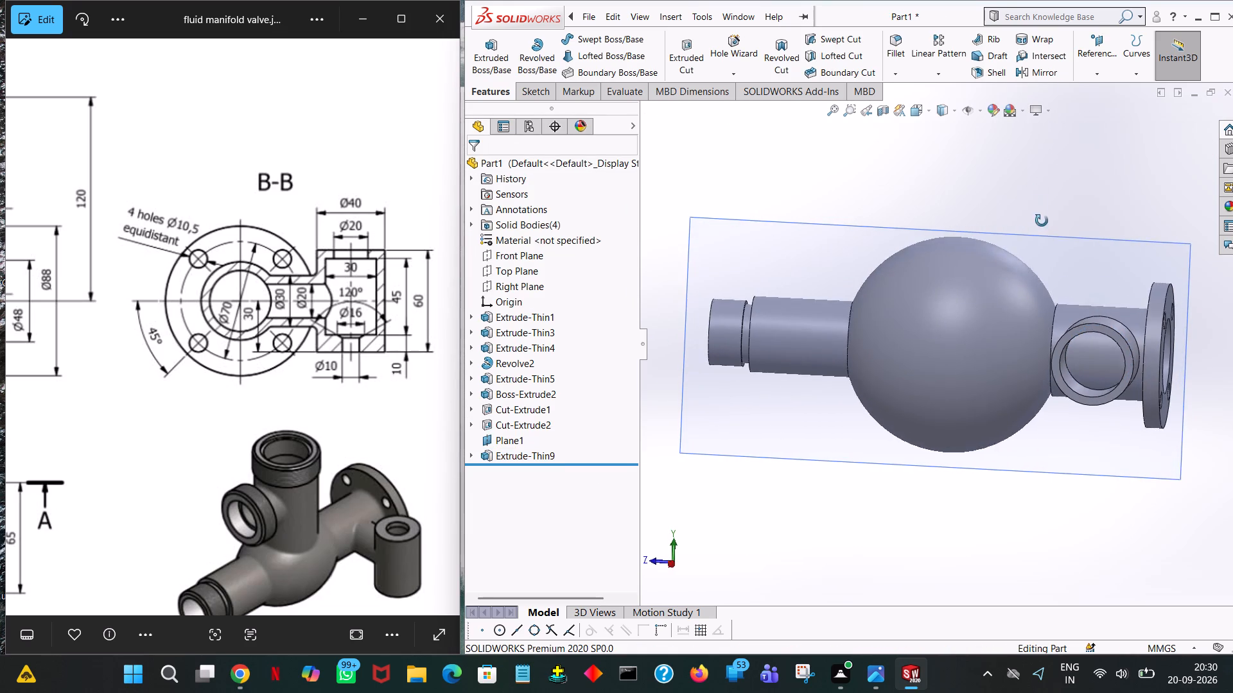
Undo the side branch's thin extrusion beside the drilled flange together with its sketched circle.
middle_drag(1042, 221, 1077, 488)
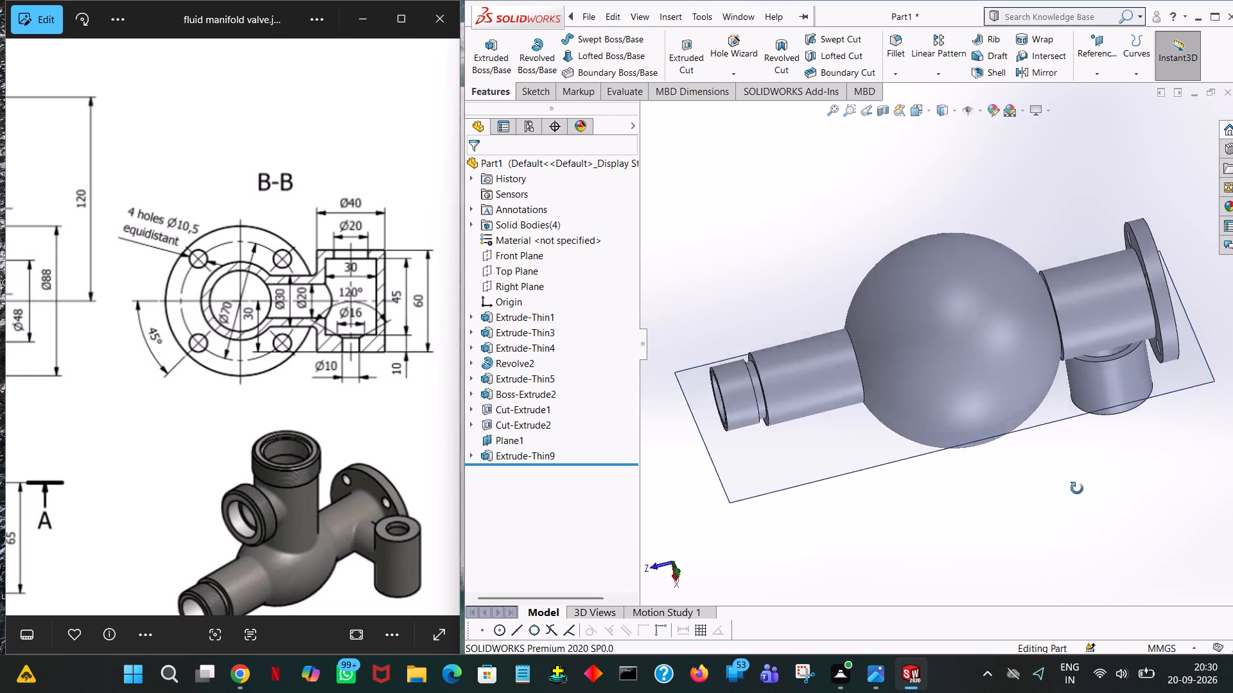
middle_drag(1077, 488, 1060, 433)
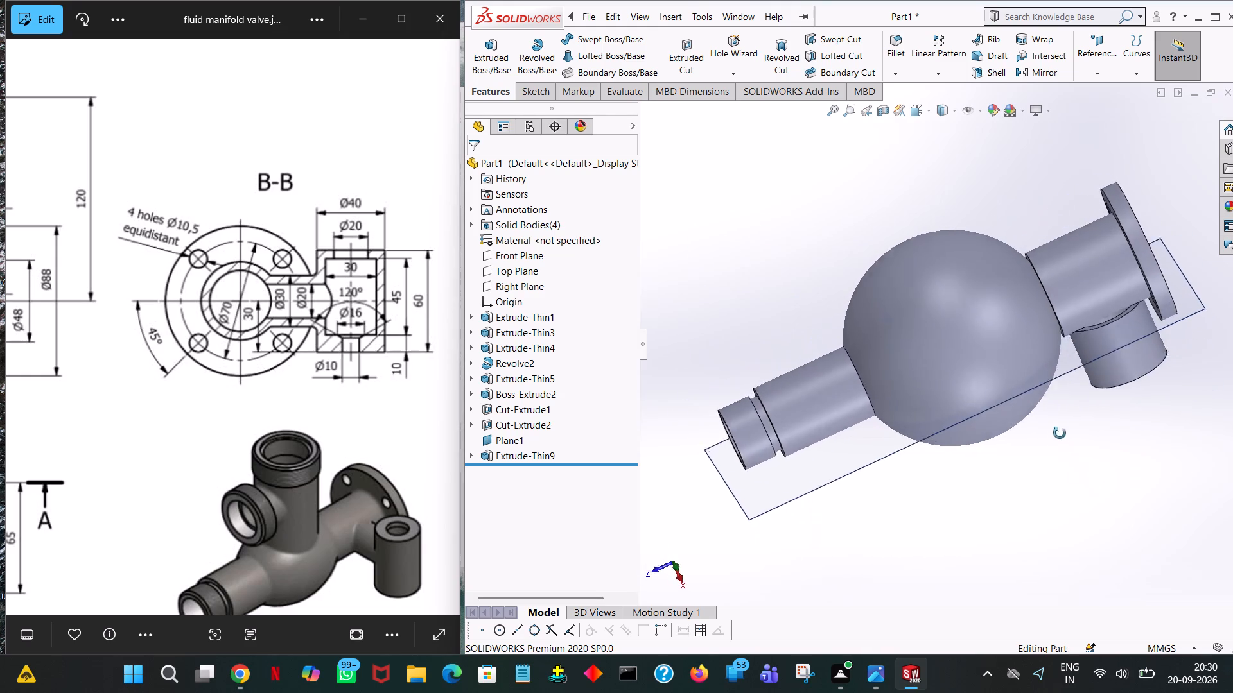
middle_drag(1060, 433, 1003, 267)
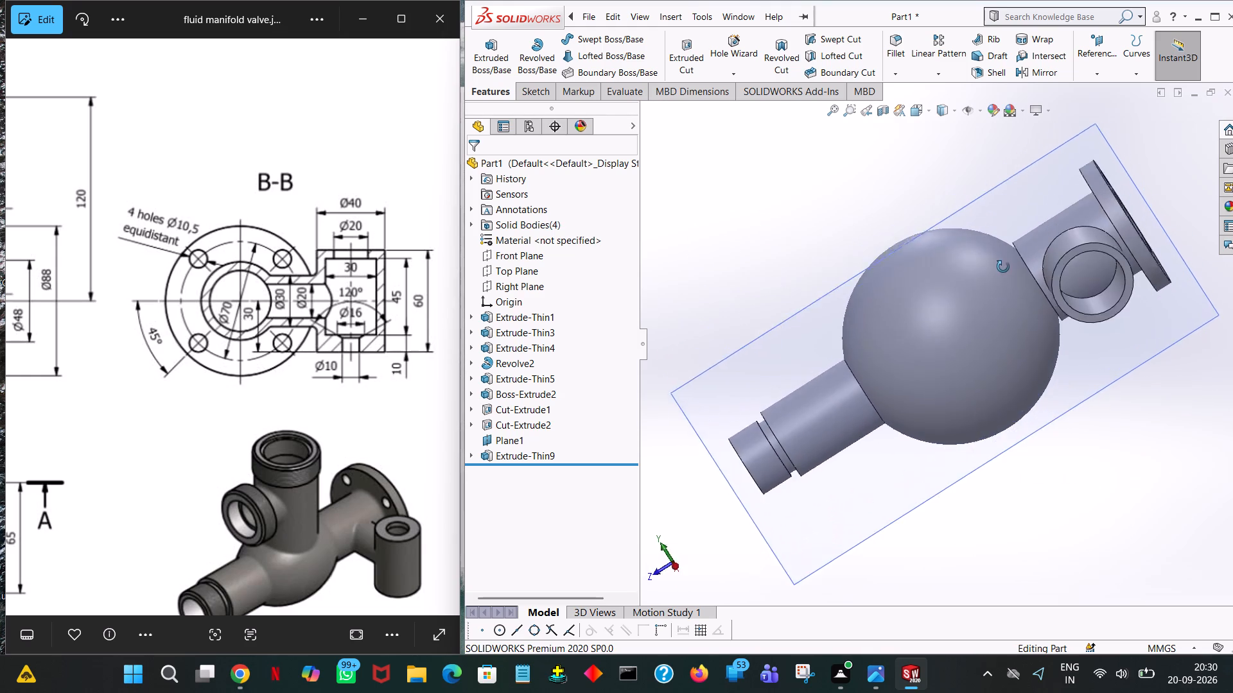
middle_drag(1003, 267, 1008, 377)
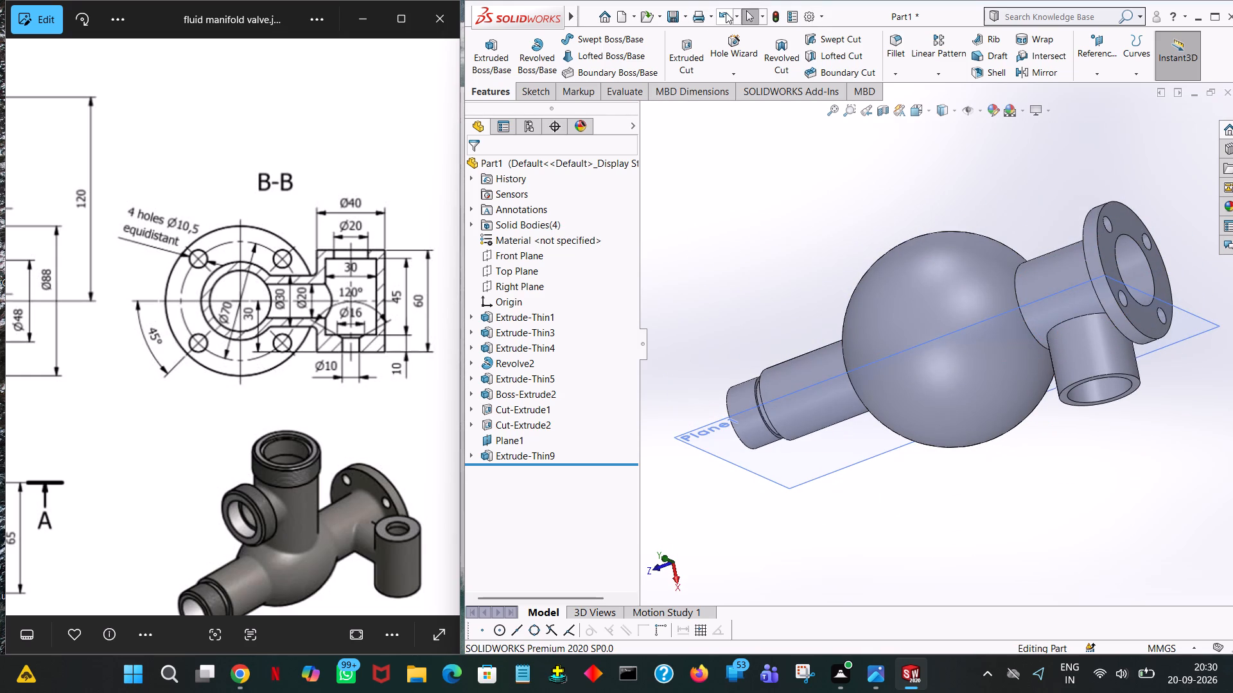
click(721, 13)
click(721, 13)
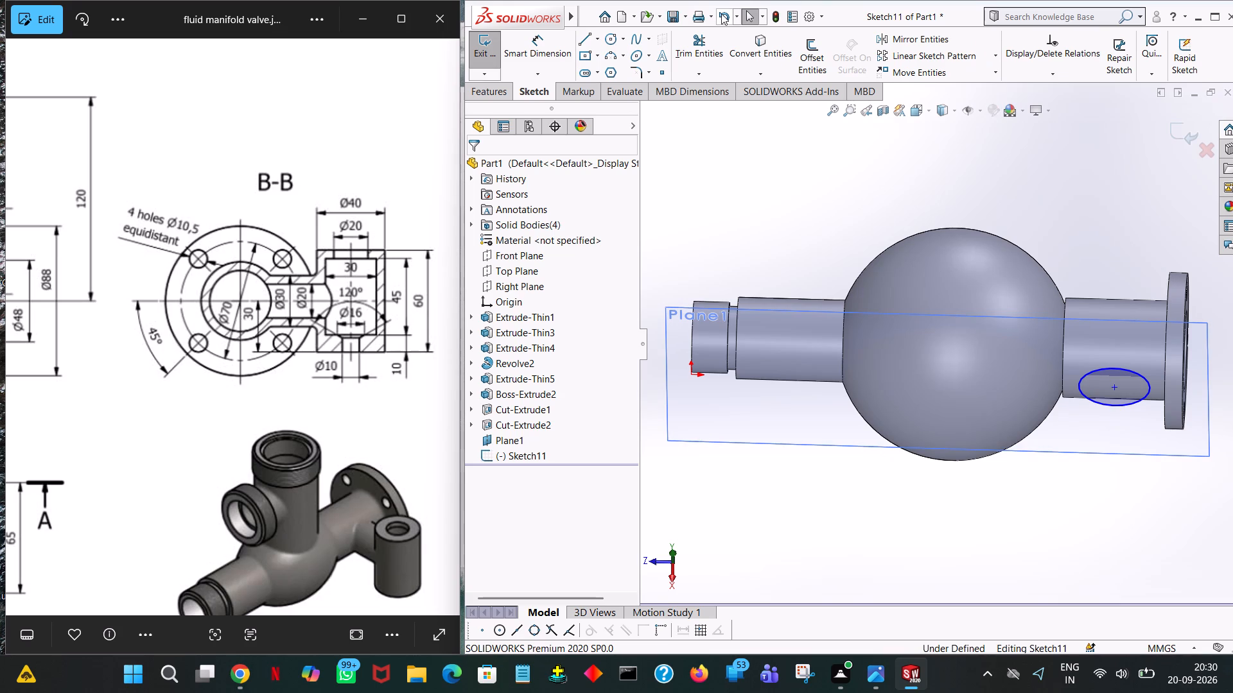
click(721, 13)
click(721, 13)
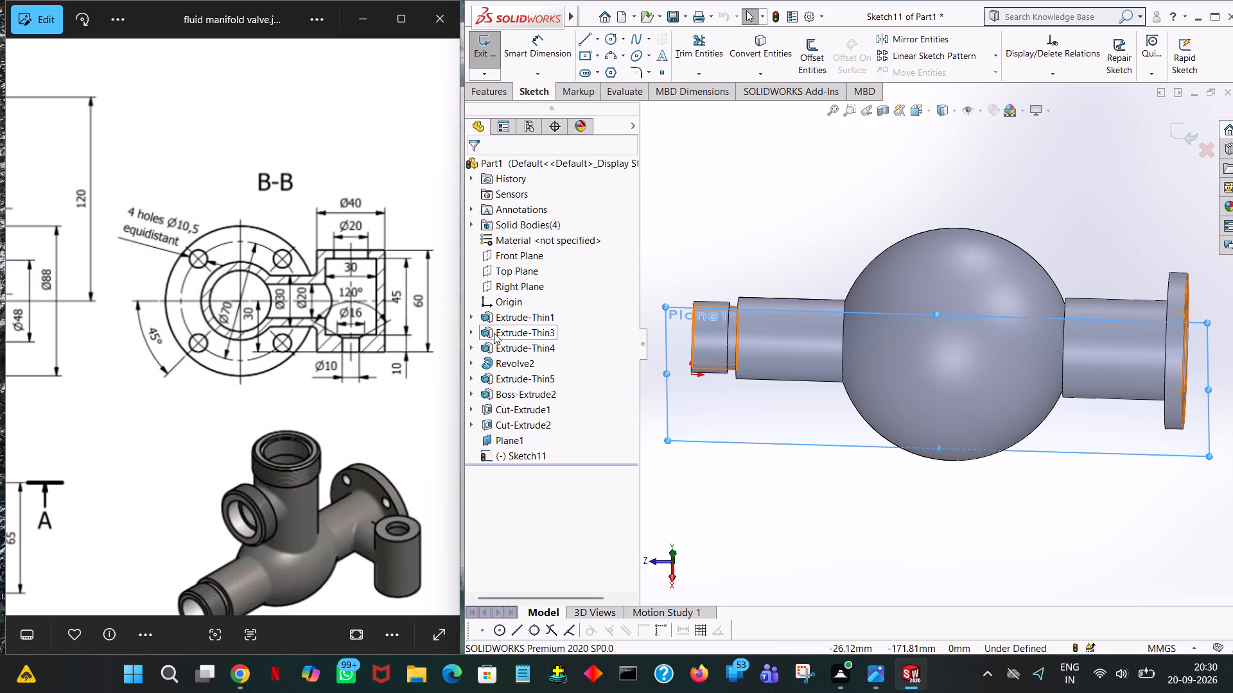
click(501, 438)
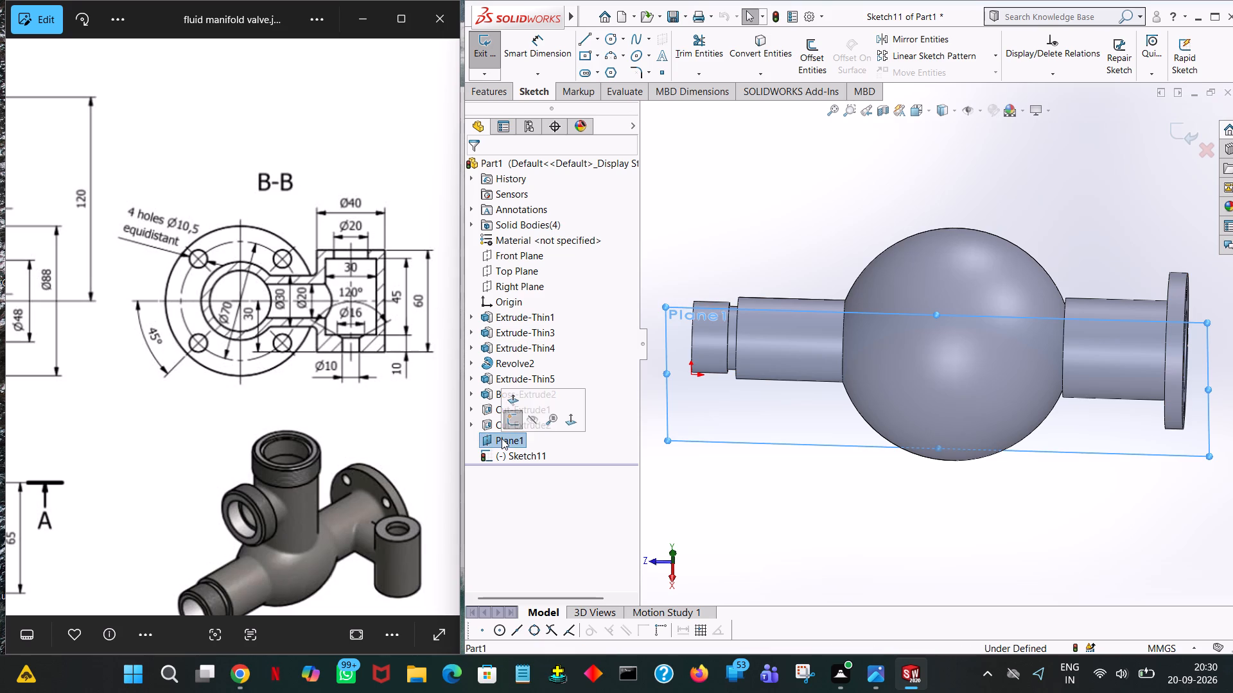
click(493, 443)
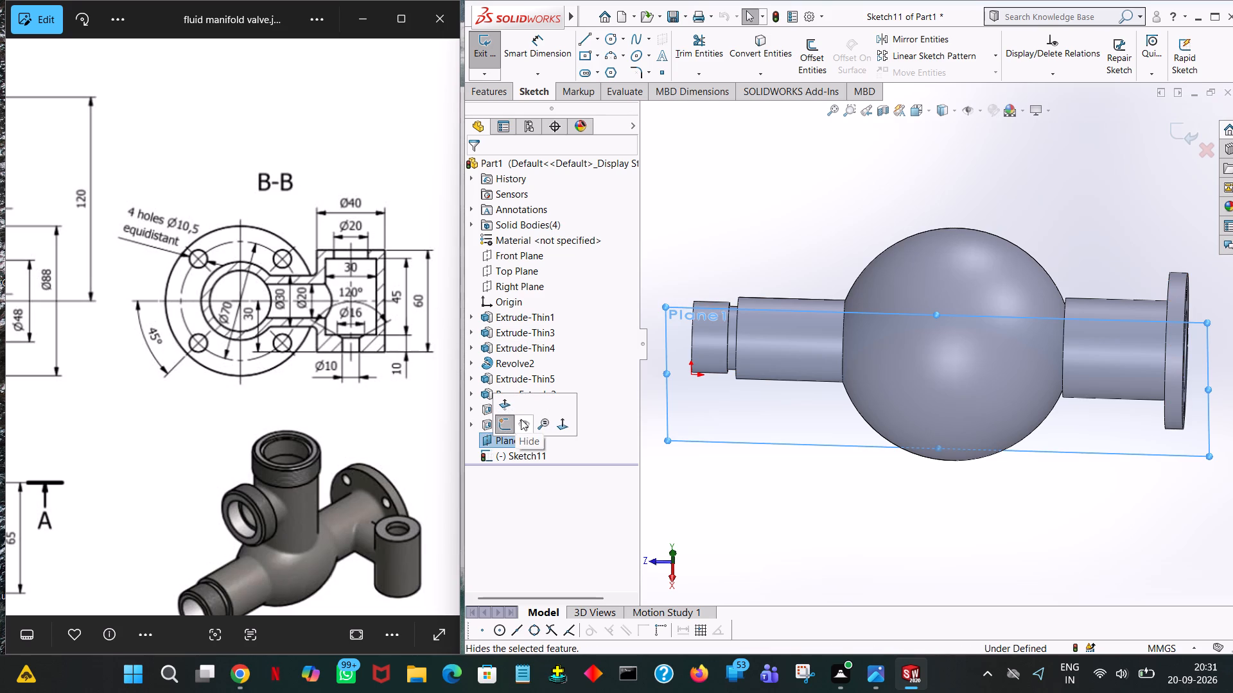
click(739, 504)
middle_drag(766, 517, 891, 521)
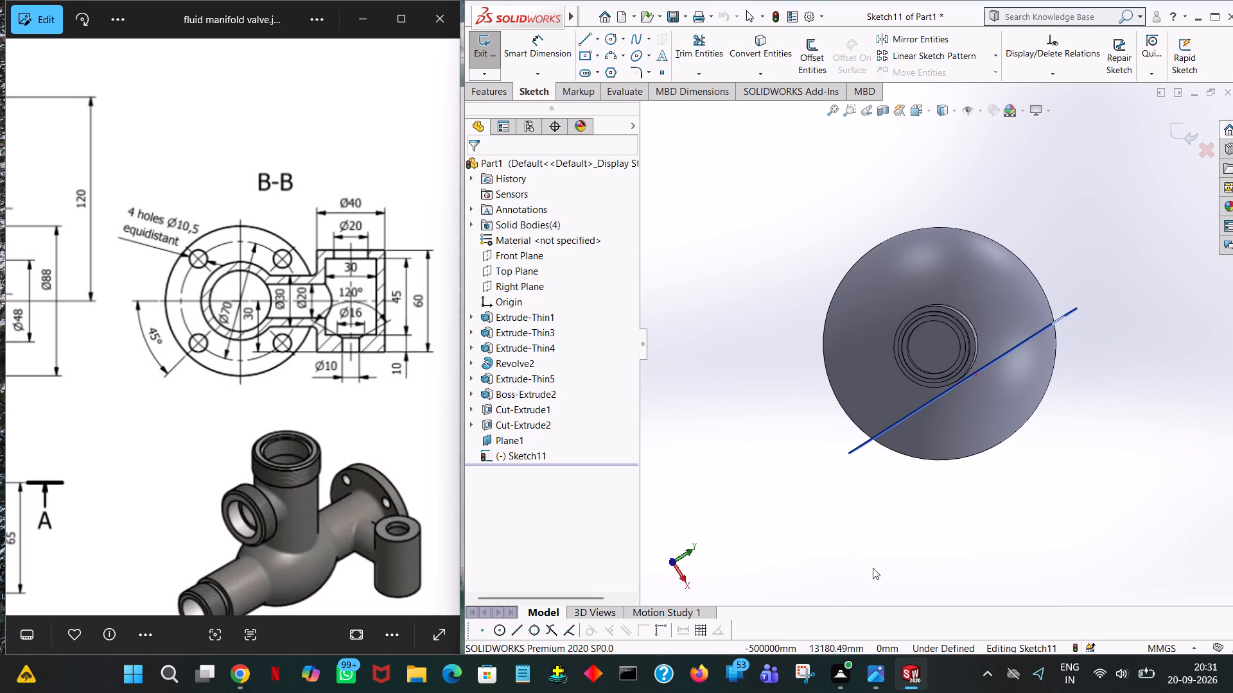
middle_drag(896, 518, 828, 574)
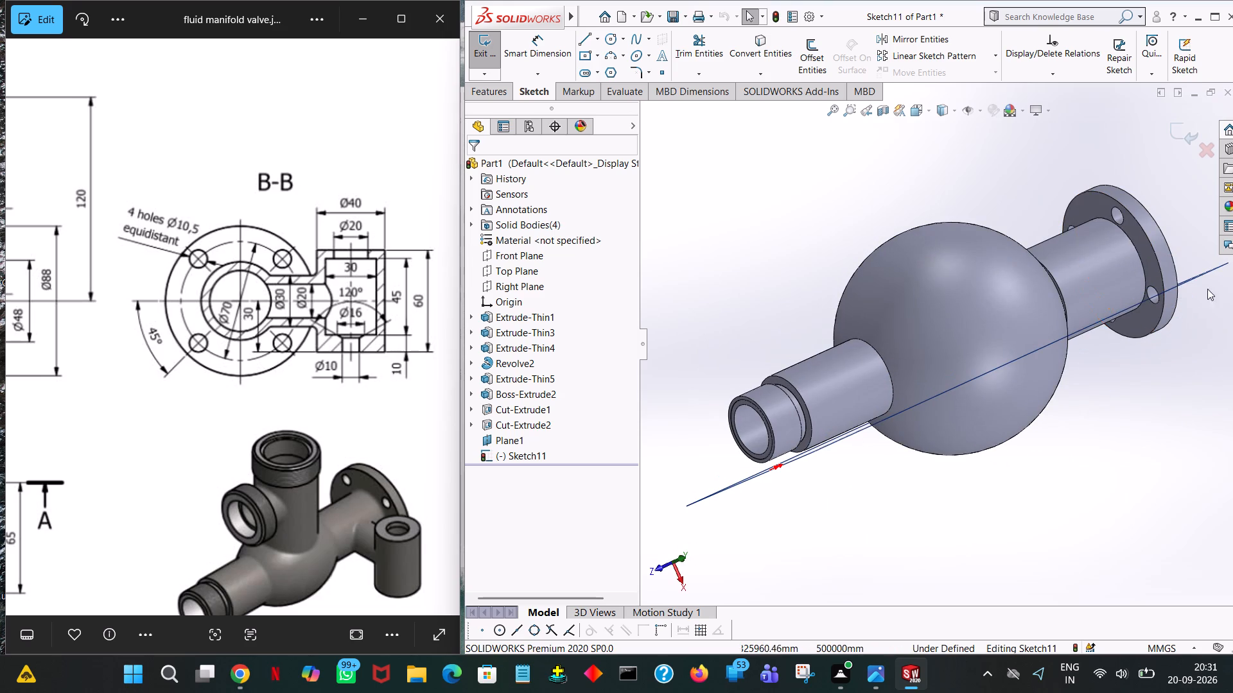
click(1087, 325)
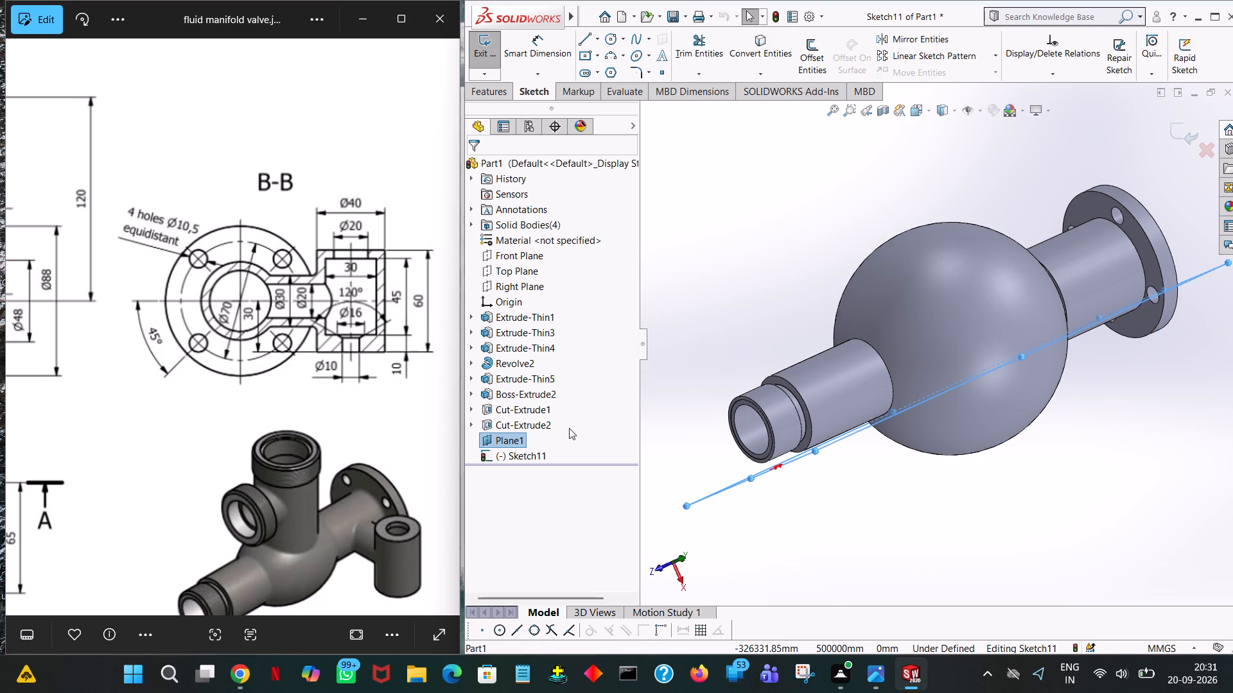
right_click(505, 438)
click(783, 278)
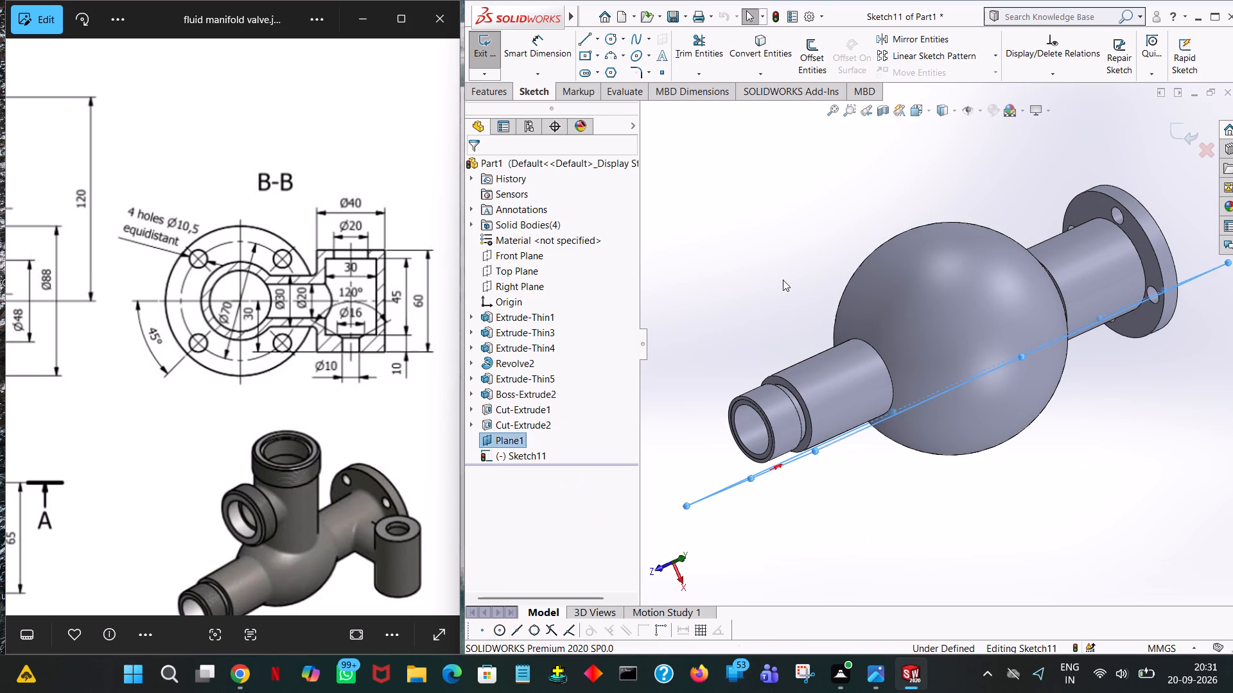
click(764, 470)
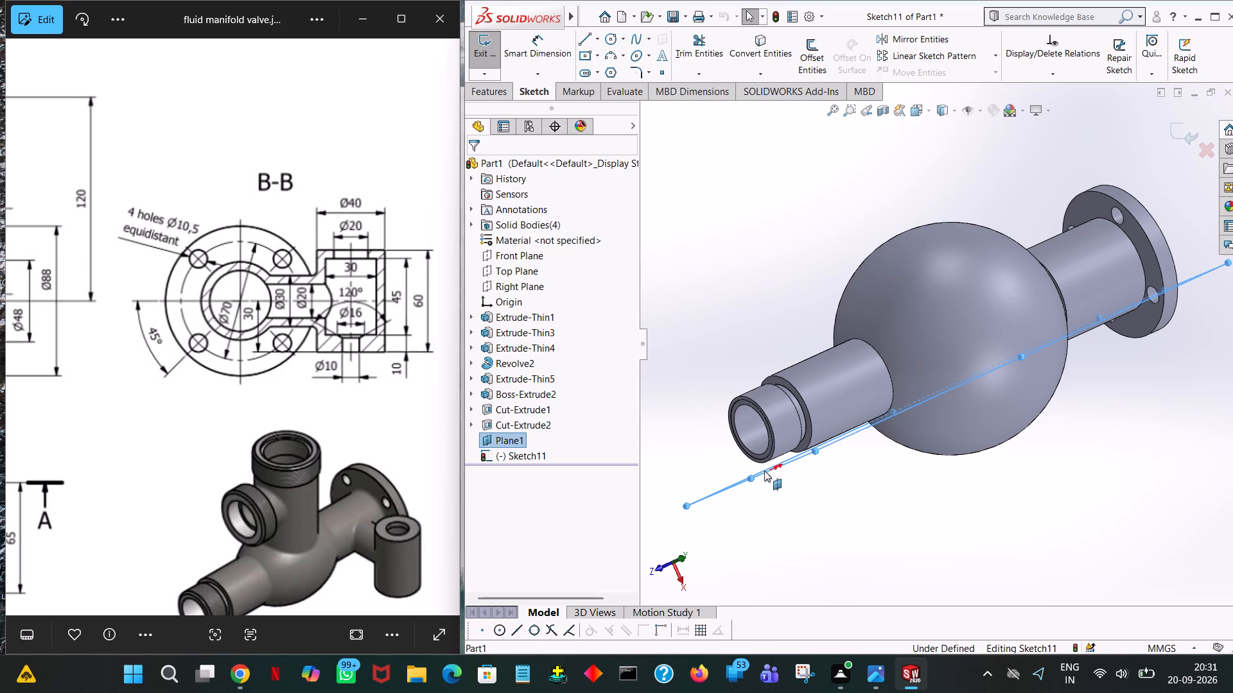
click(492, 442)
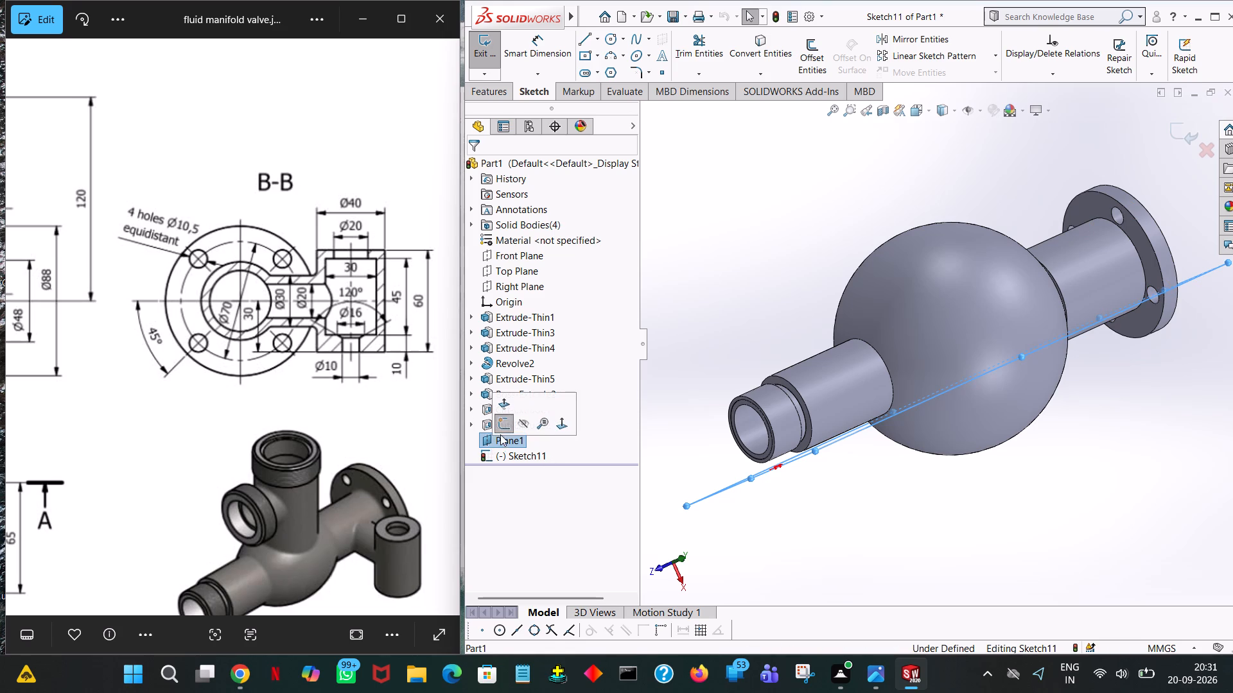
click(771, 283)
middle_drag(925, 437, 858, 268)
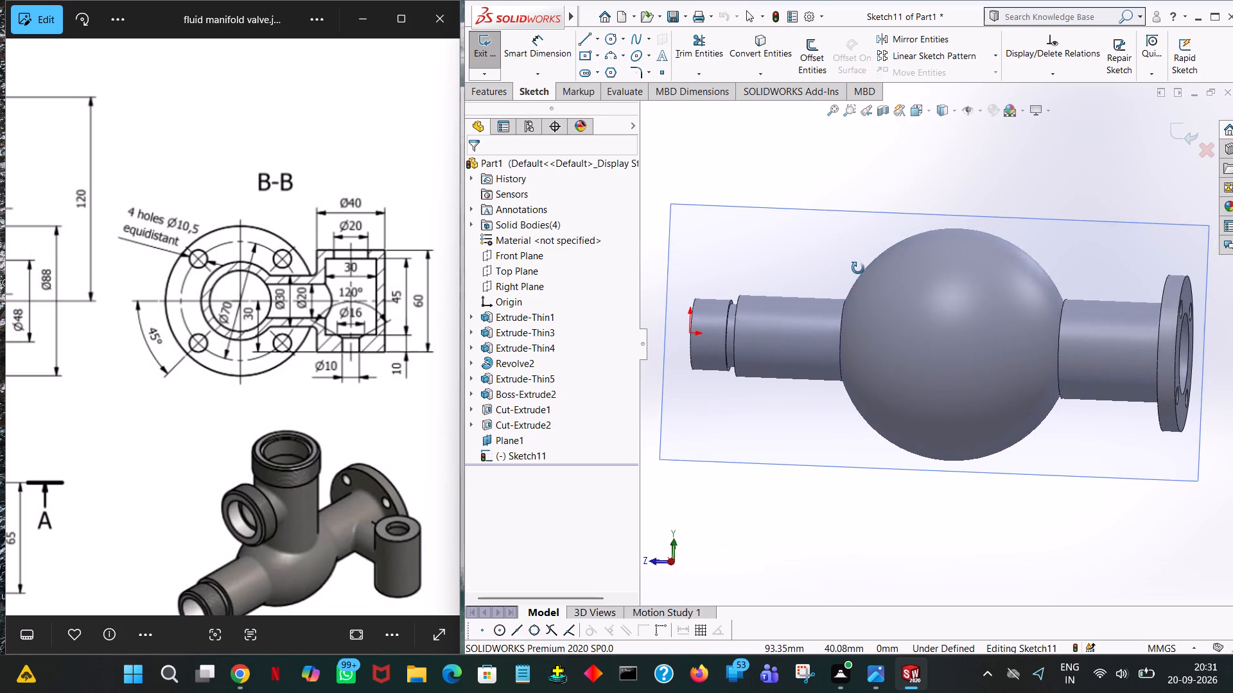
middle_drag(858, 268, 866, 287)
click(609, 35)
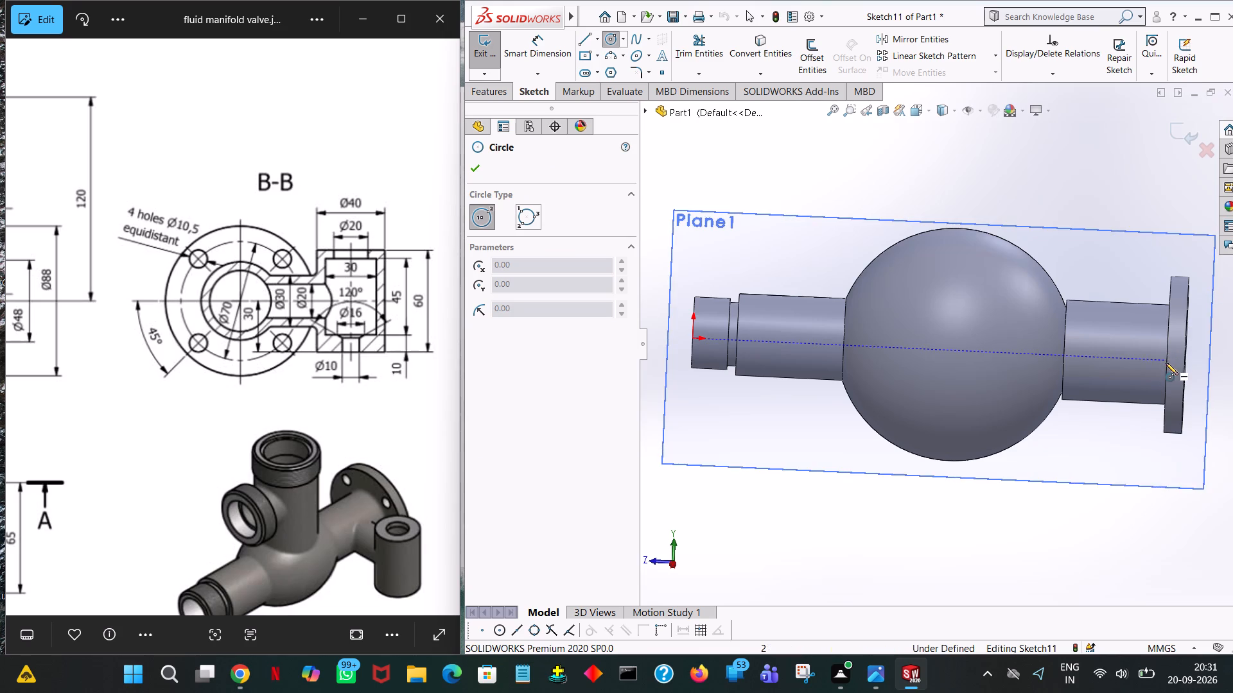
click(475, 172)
Leave the emptied sketch, face the view normal to Plane1 and start a new sketch on that plane.
click(513, 439)
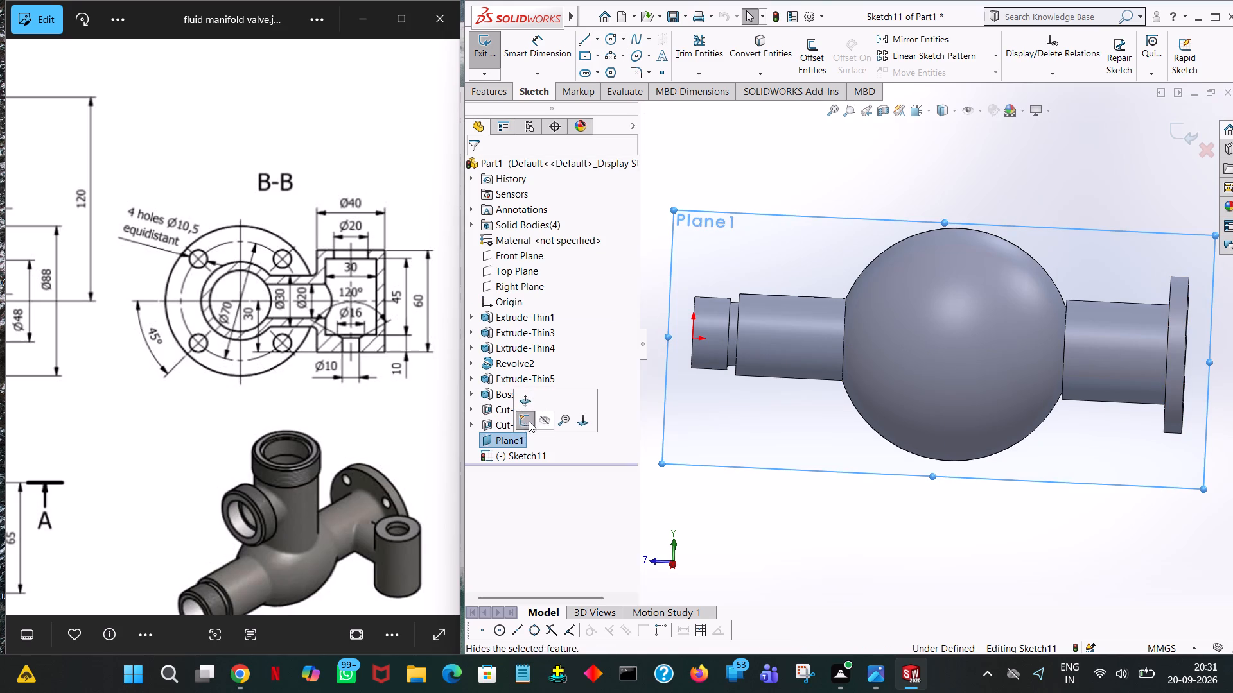
click(525, 420)
key(space)
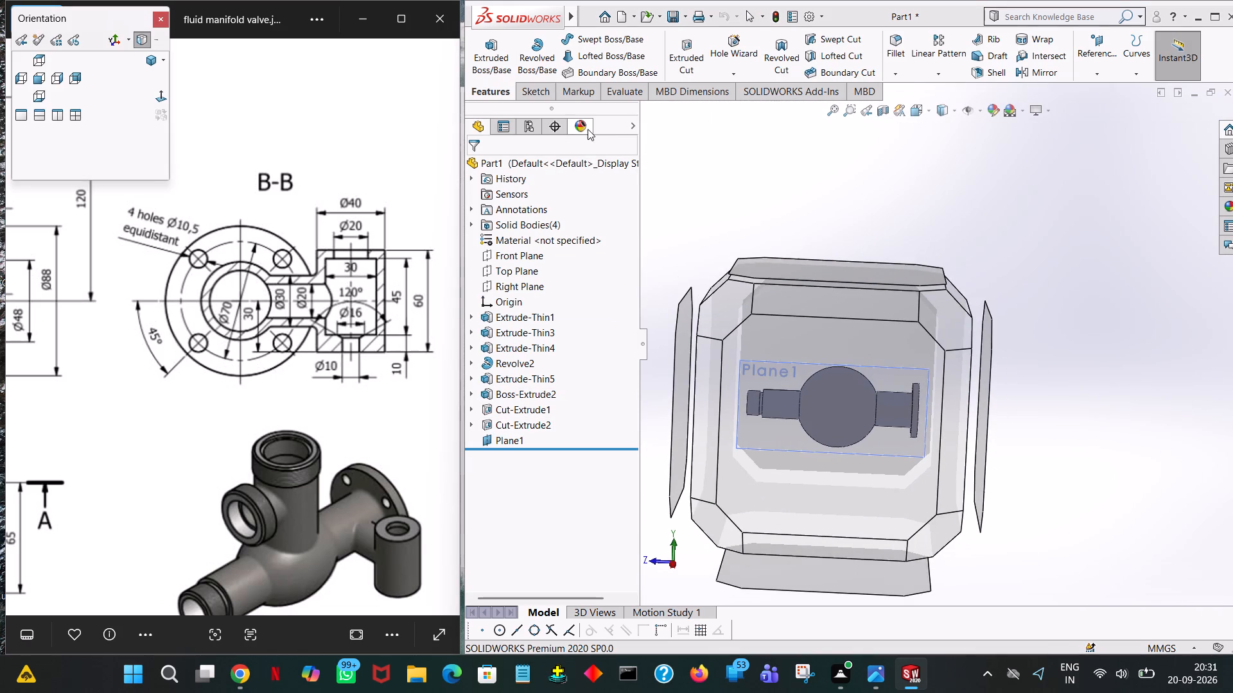
click(161, 95)
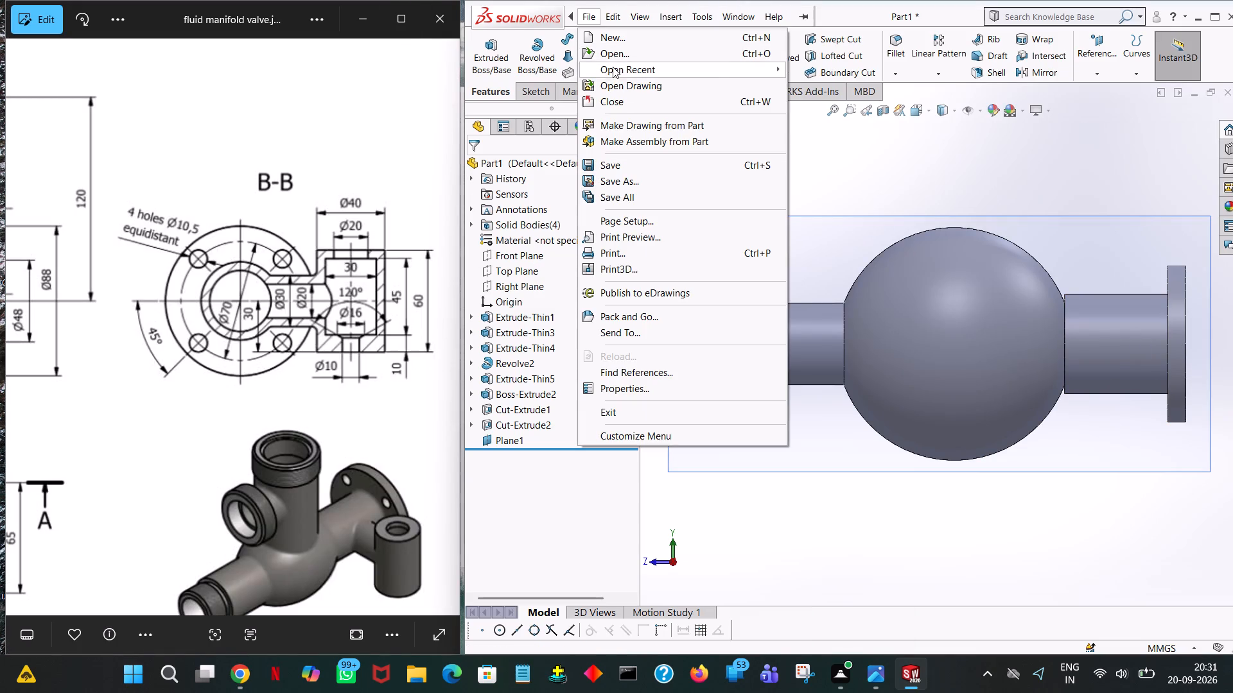
click(1054, 155)
click(540, 93)
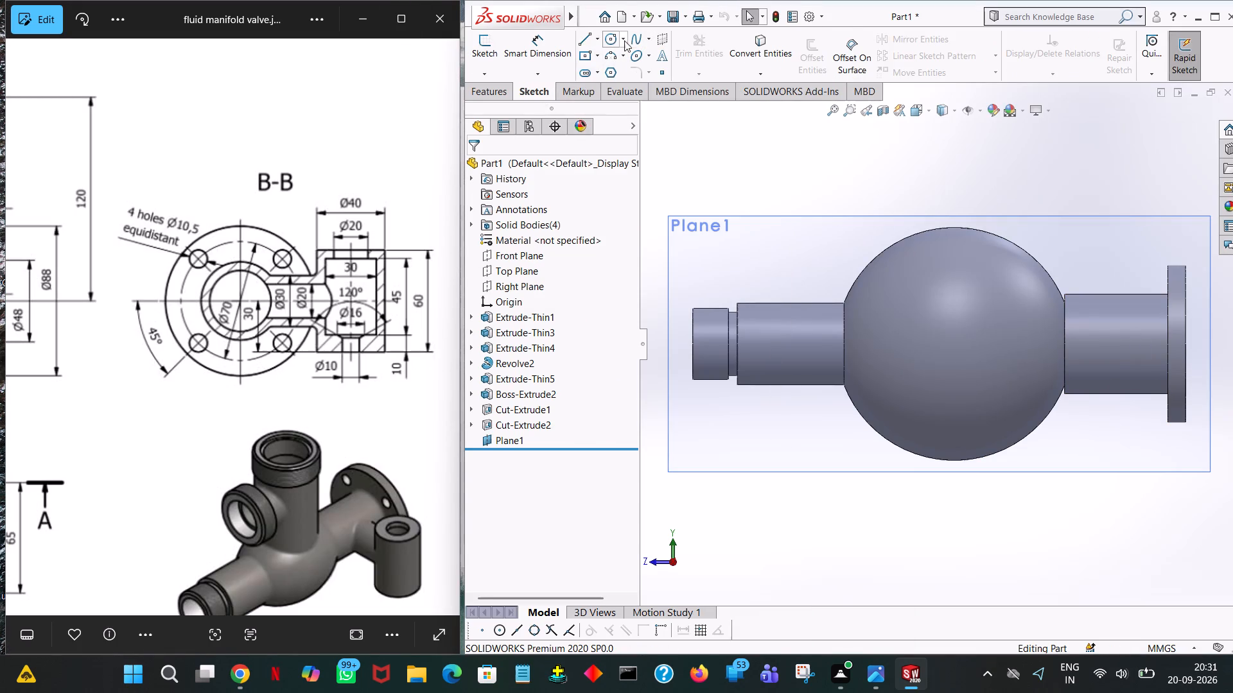
click(606, 34)
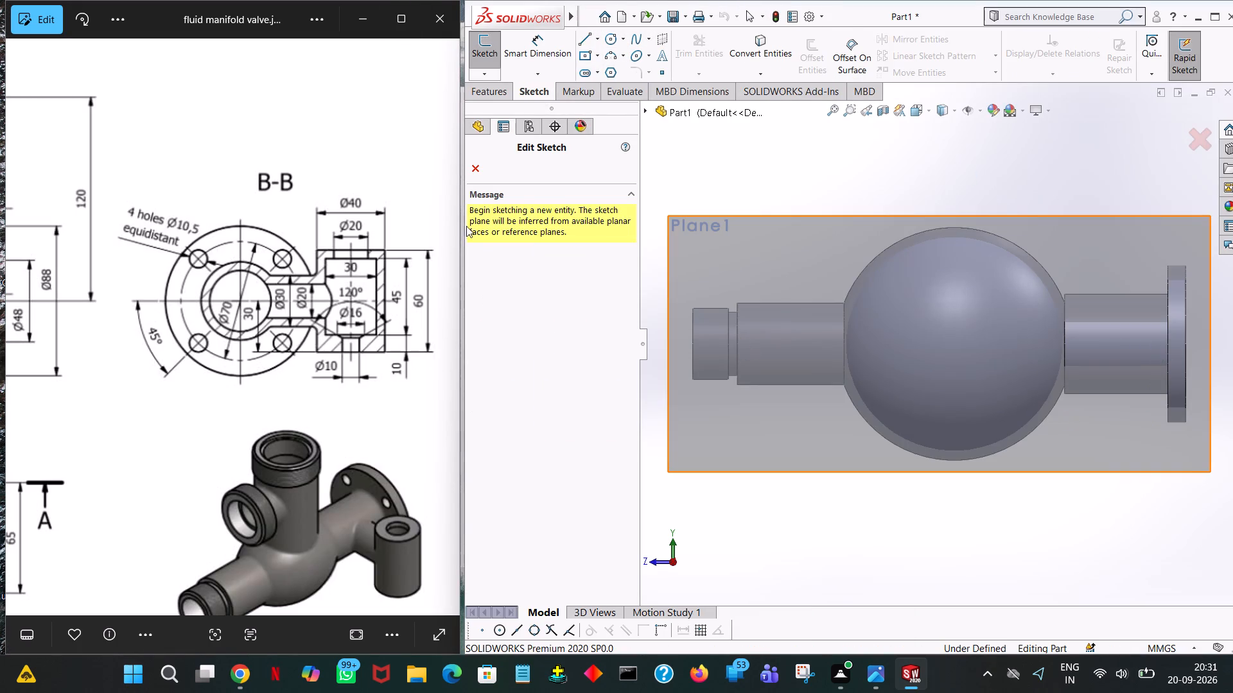
click(475, 166)
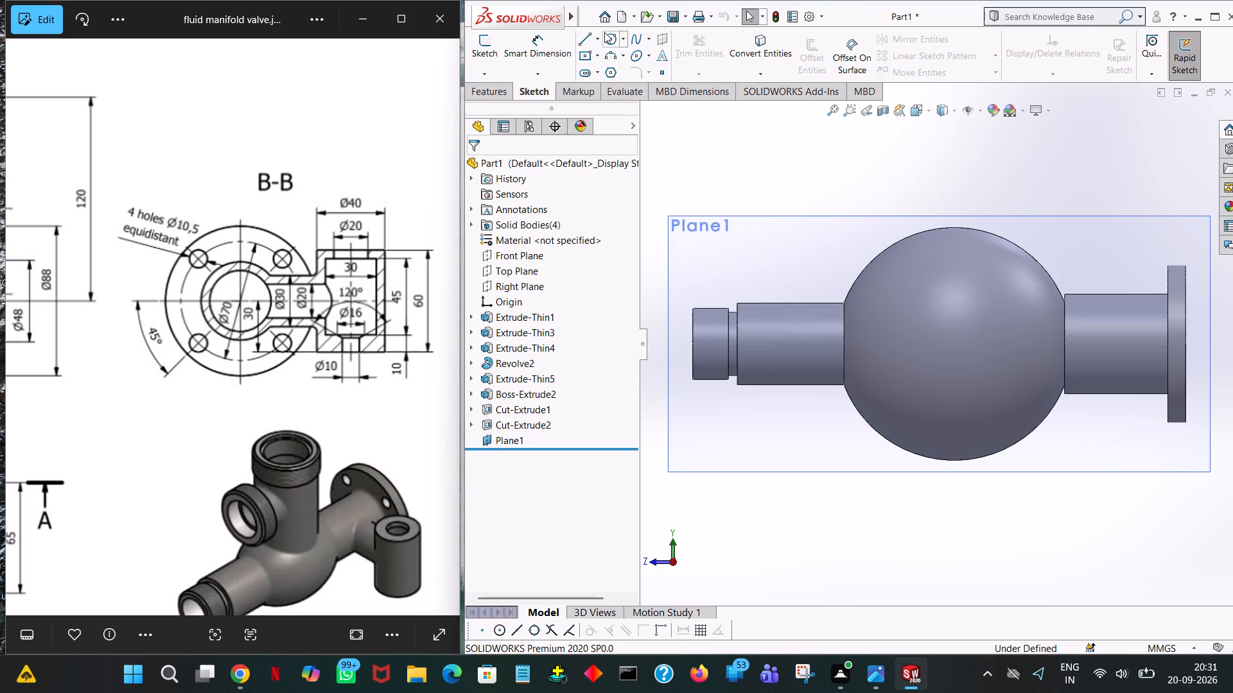
click(489, 435)
click(508, 422)
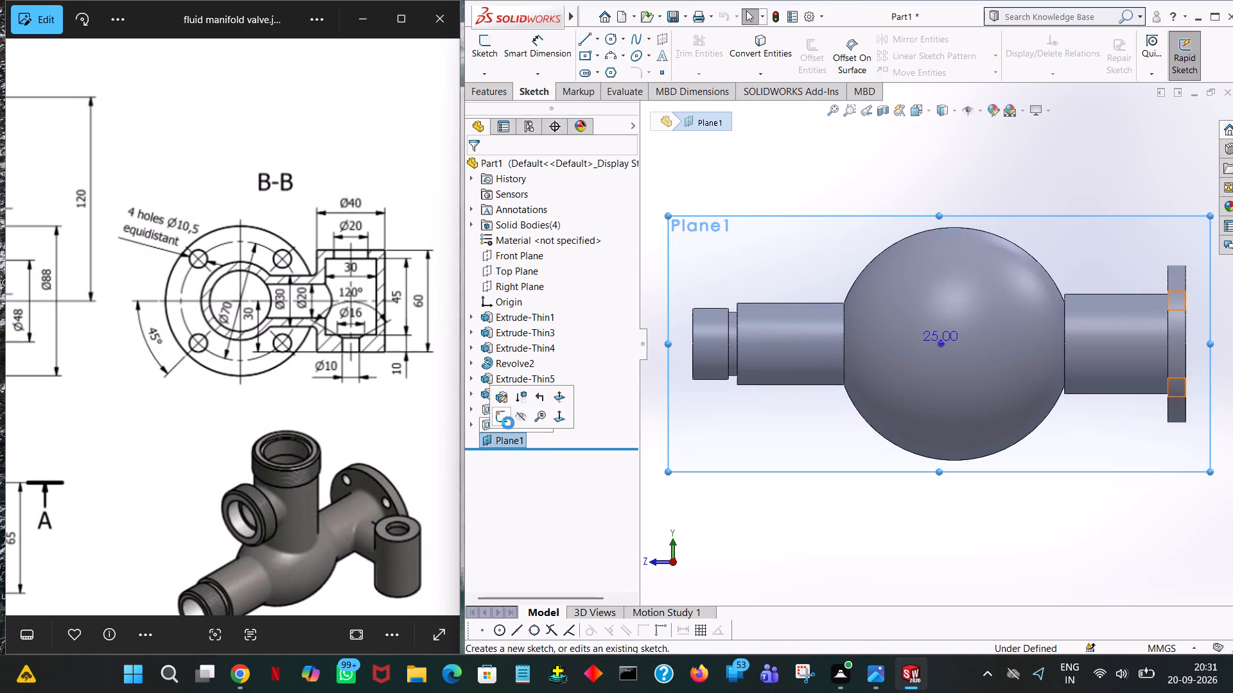
Sketch a circle of 20 mm radius centred on the flanged pipe's axis, 238 mm along from the origin.
click(602, 34)
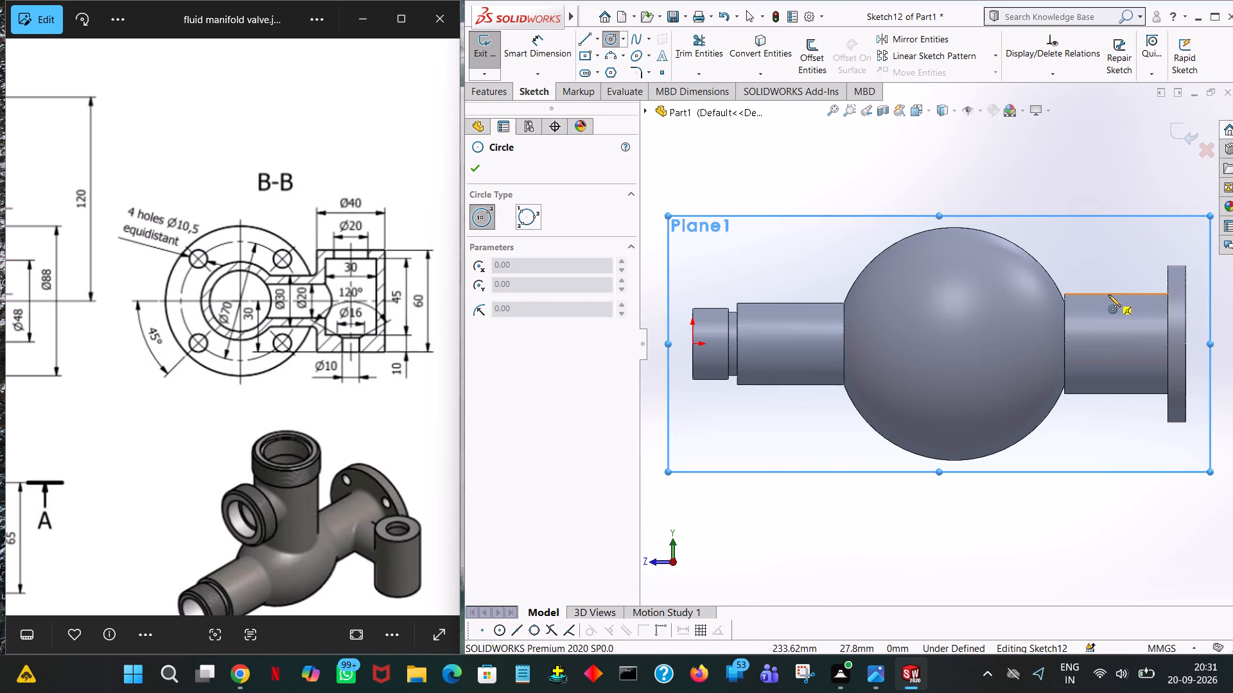
click(1115, 345)
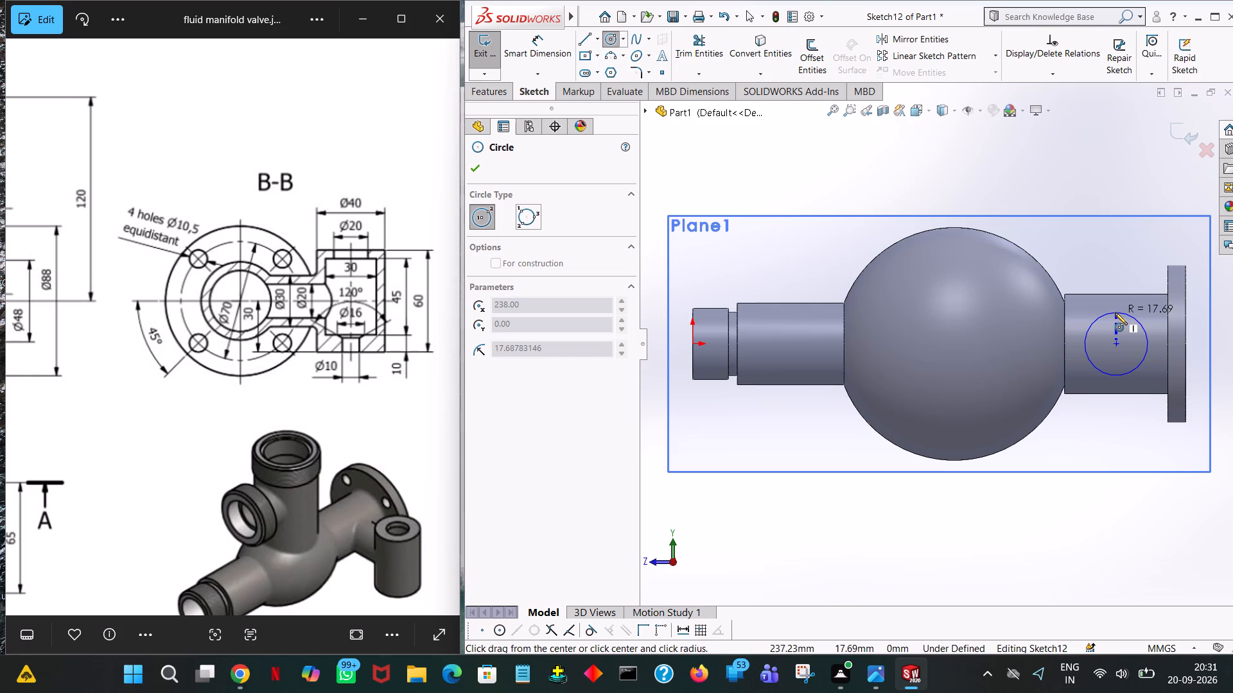
click(1115, 312)
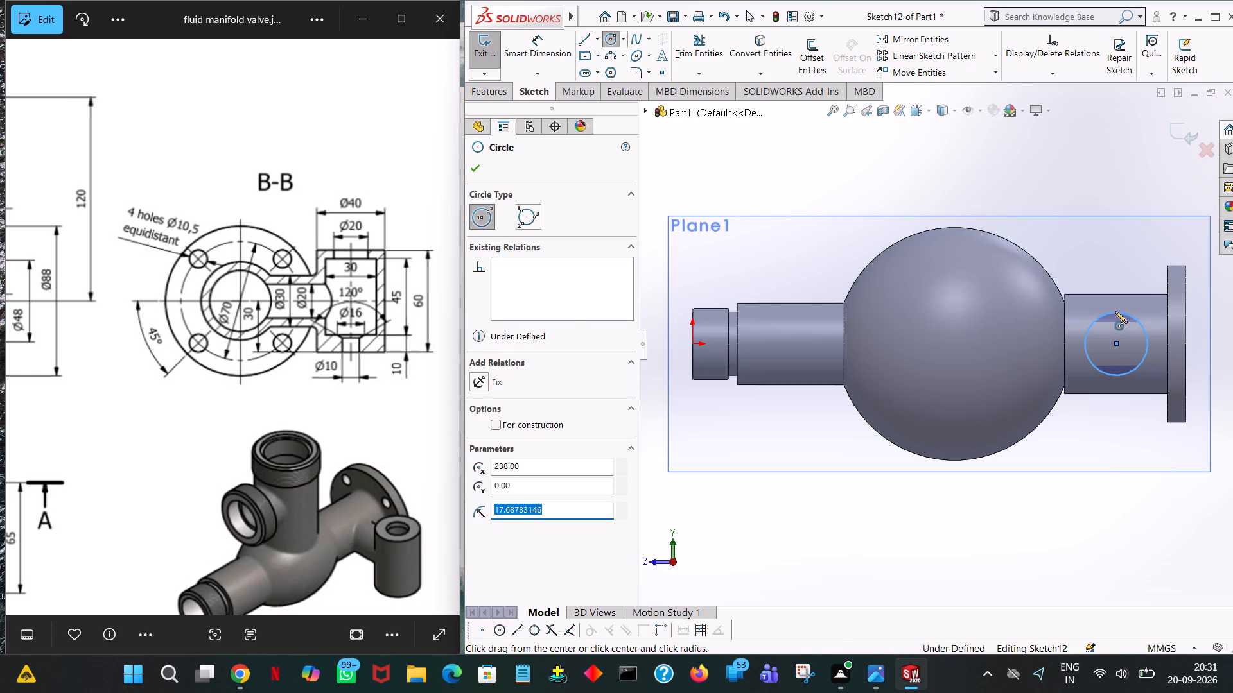
text(30)
key(Return)
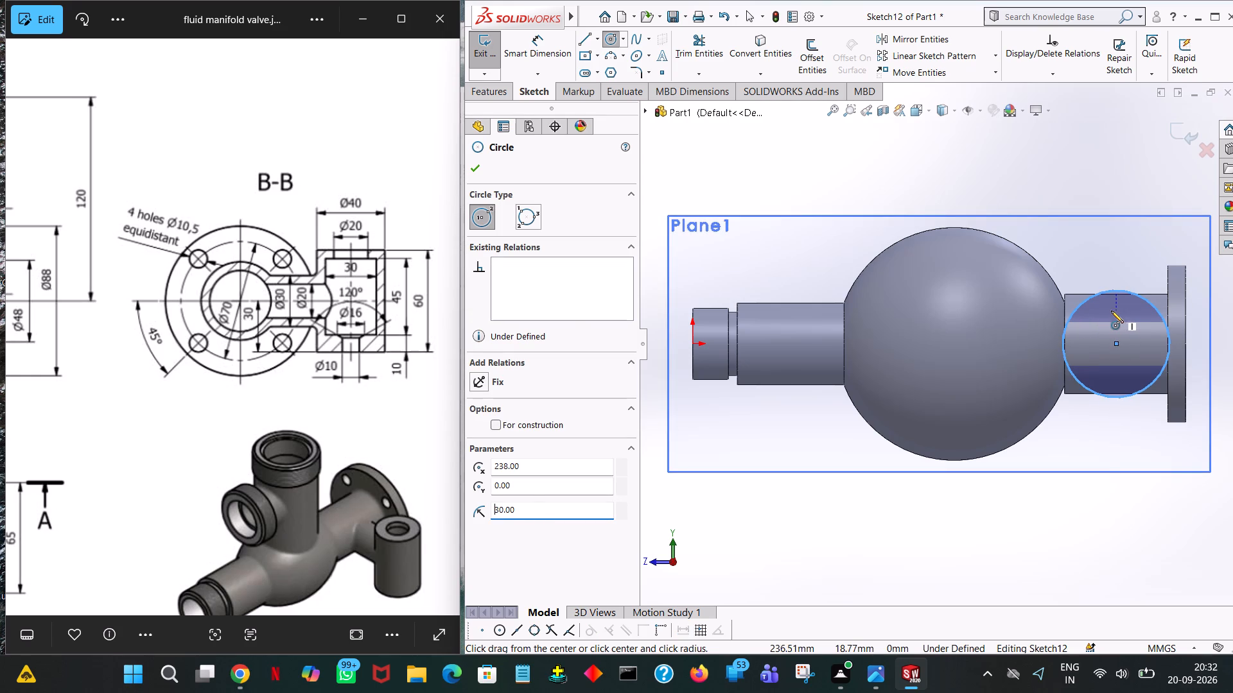
double_click(567, 518)
double_click(568, 506)
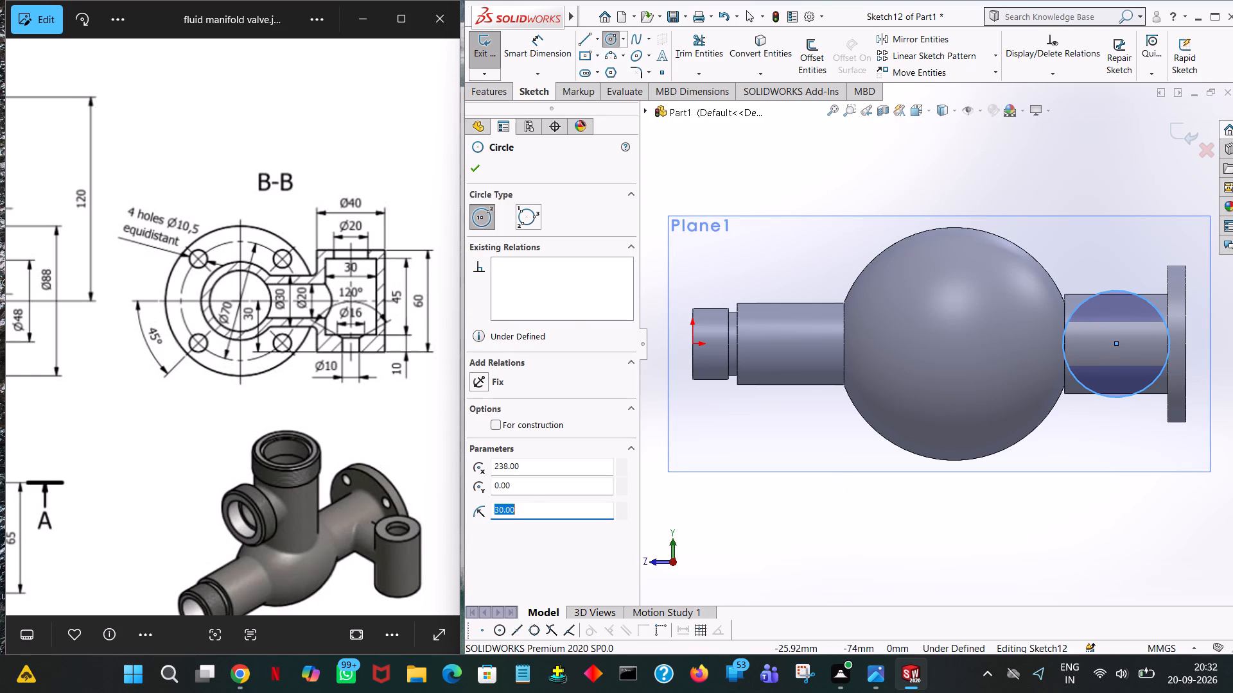
text(20)
key(Return)
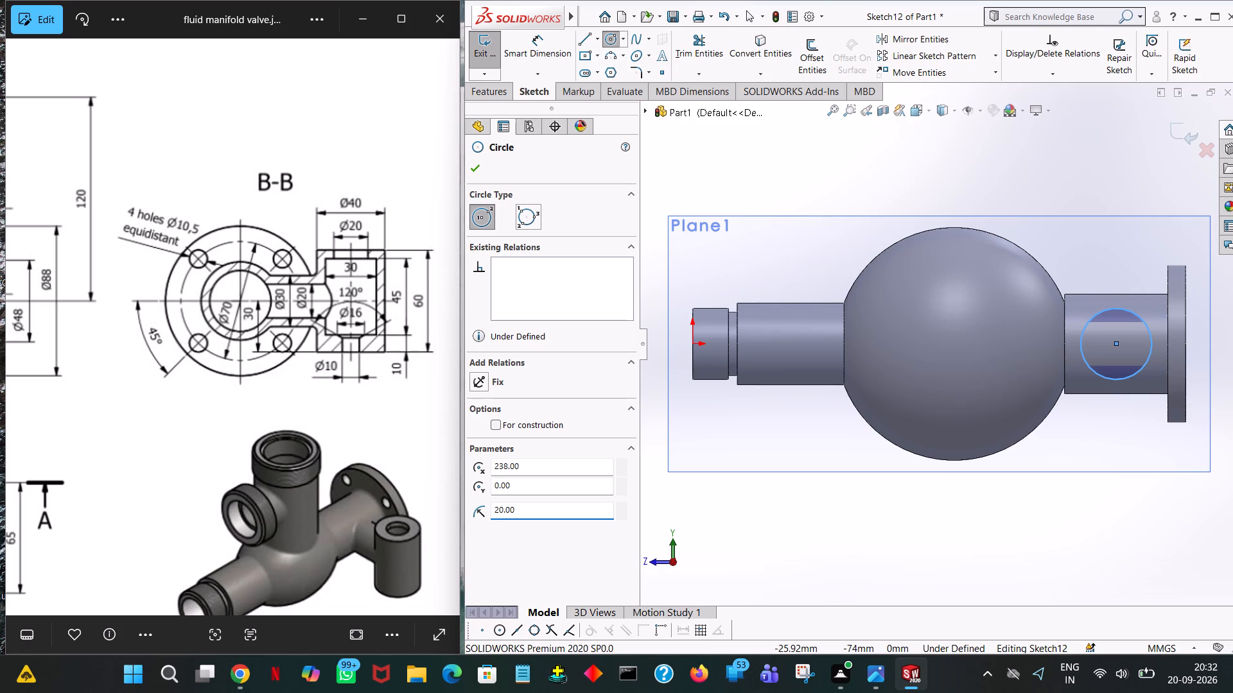
click(468, 162)
Extrude the circle 40 mm as a solid, merged side branch, without a thin feature, beside the drilled flange.
click(491, 98)
click(499, 67)
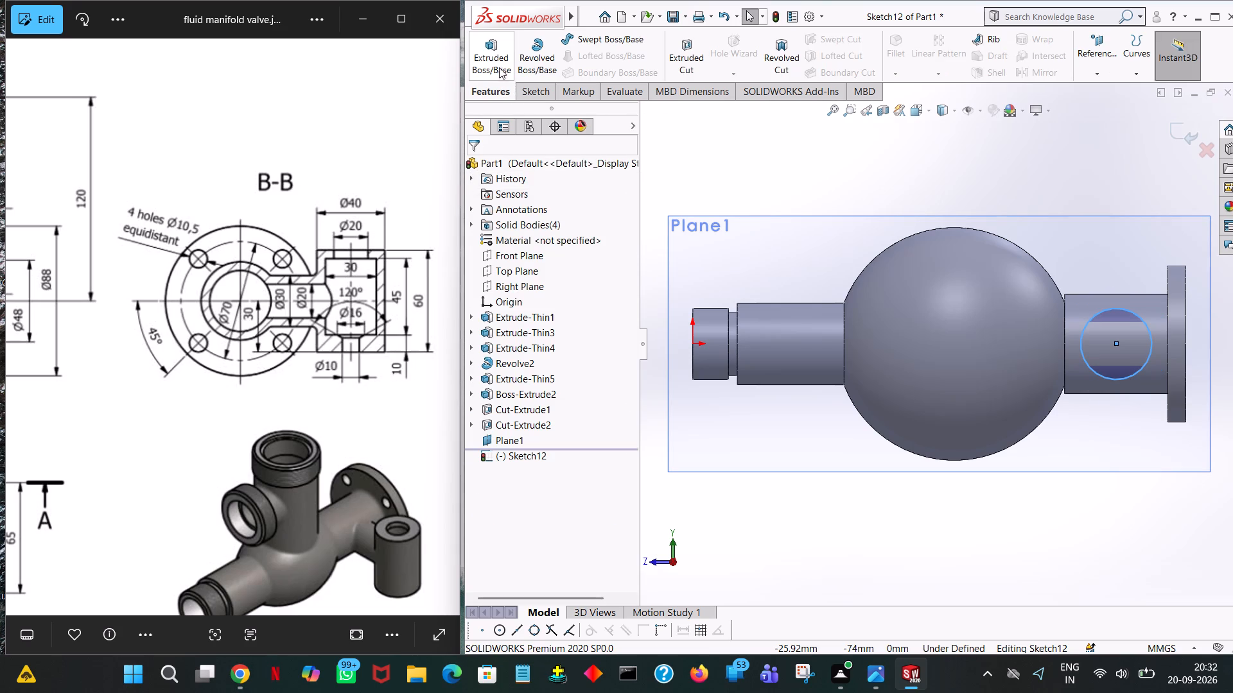
middle_drag(1050, 551, 1056, 658)
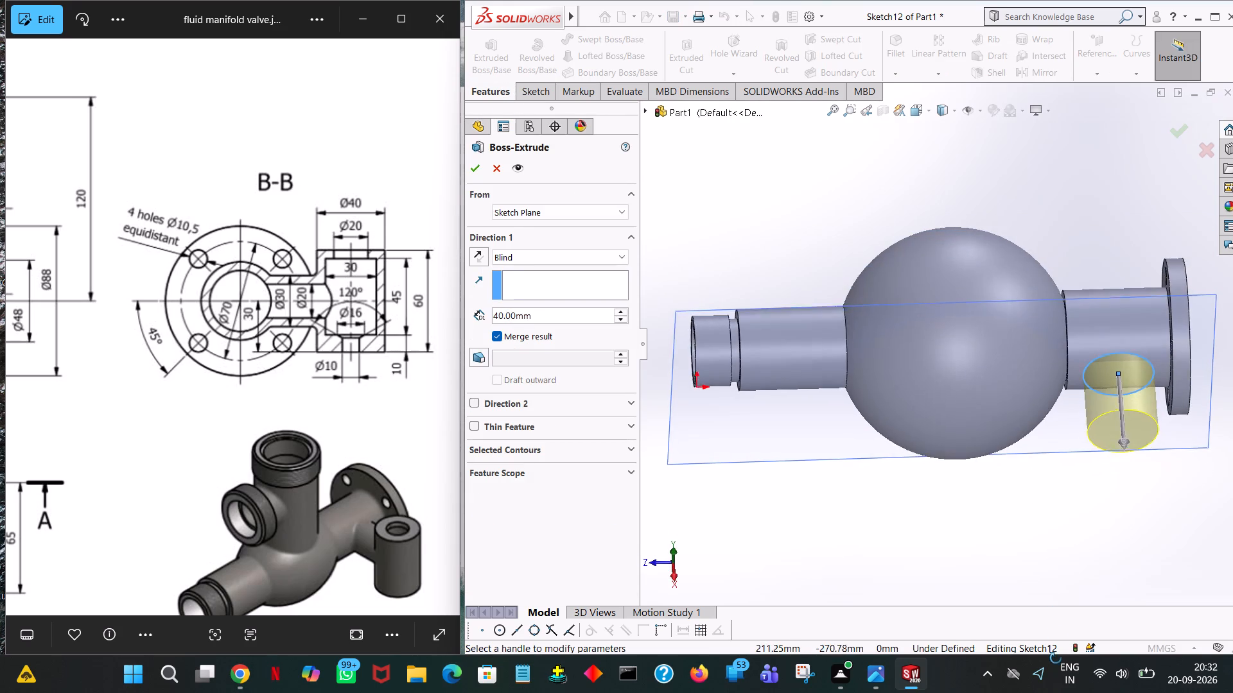
middle_drag(1056, 658, 1054, 603)
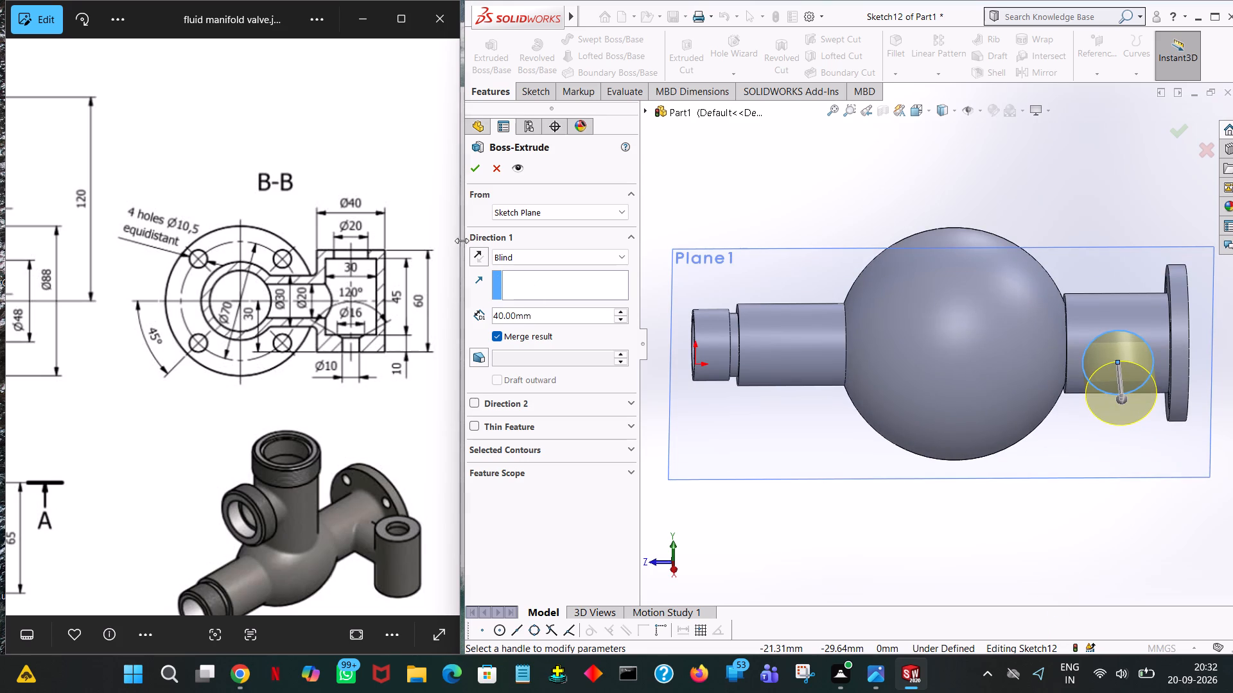
click(475, 172)
click(908, 93)
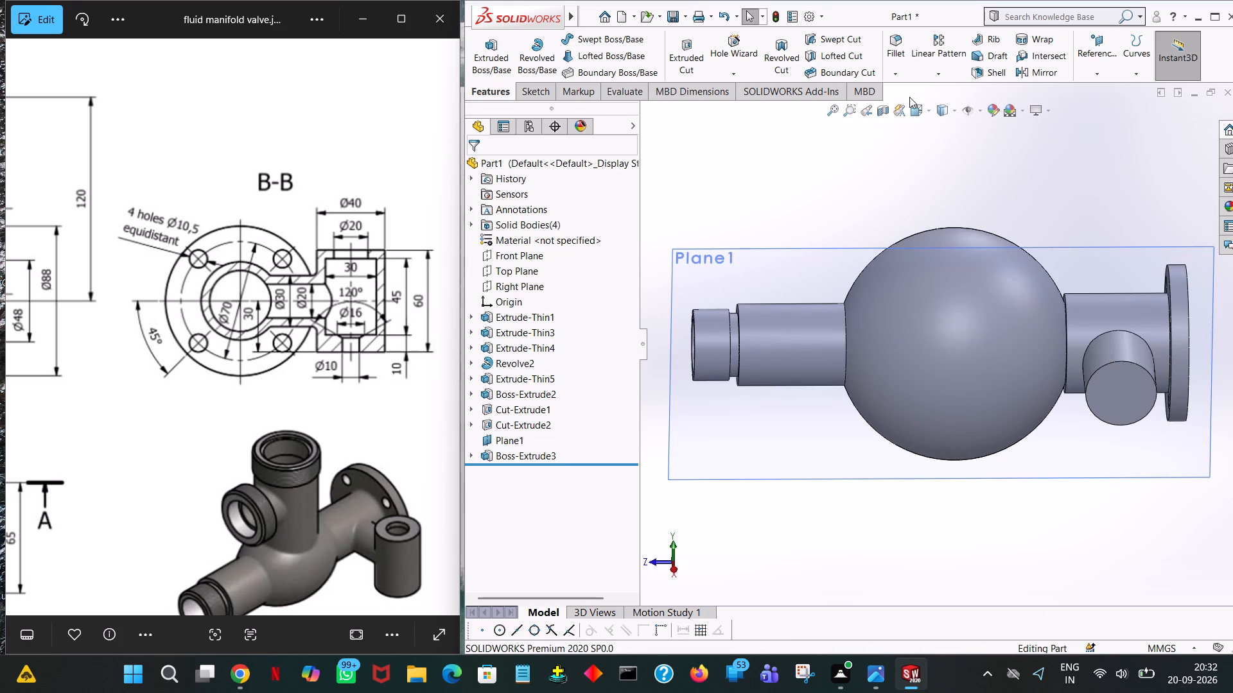
middle_drag(909, 100, 913, 146)
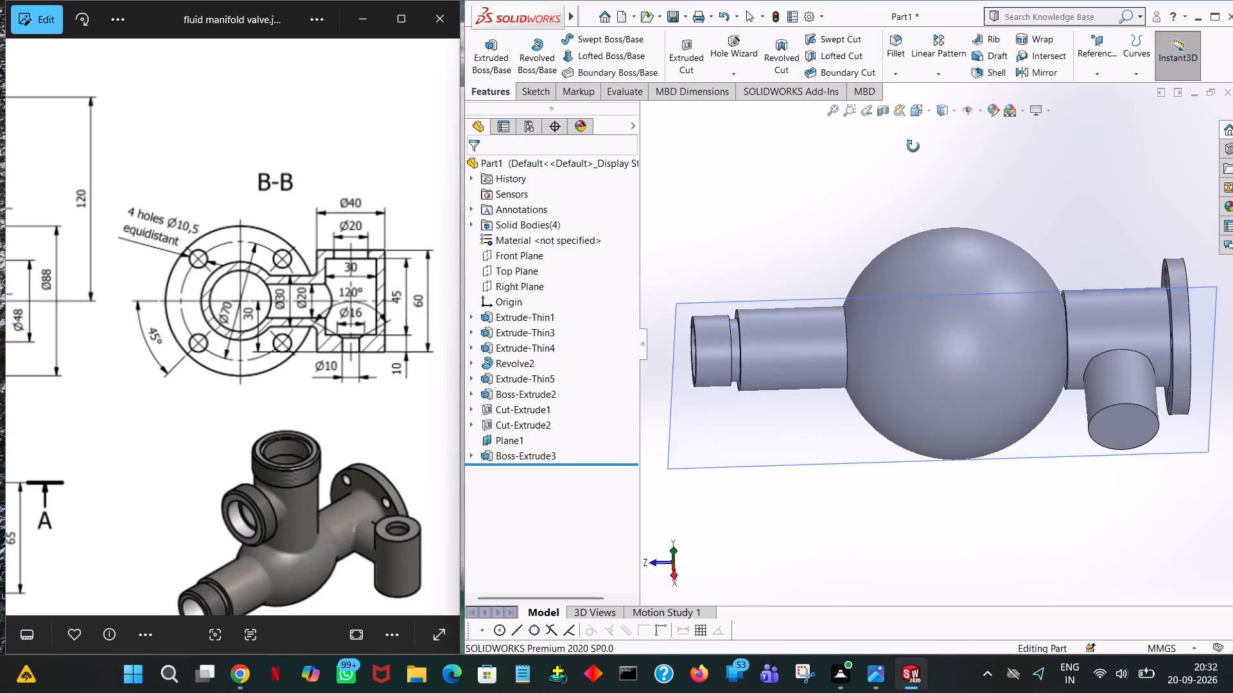
Undo the solid extrusion of the side branch beside the drilled flange.
middle_drag(913, 146, 932, 78)
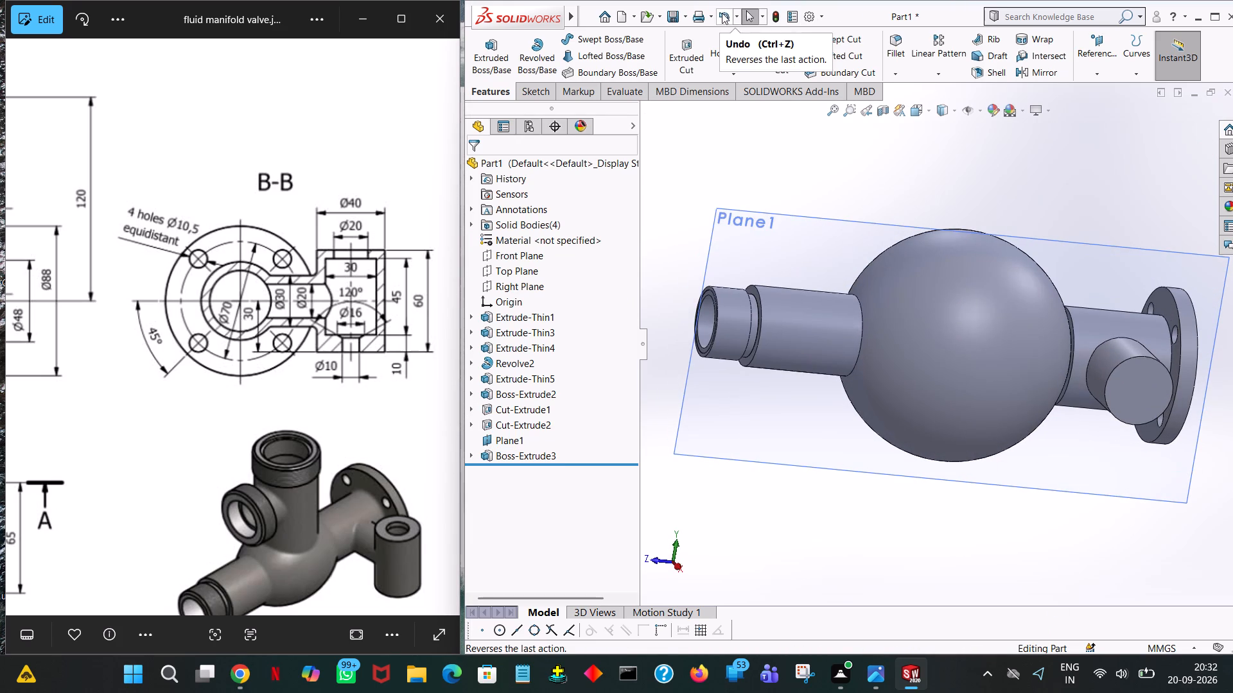
click(721, 13)
Extrude the side branch circle 40 mm as a merged thin feature with a 5 mm one-direction wall.
click(487, 95)
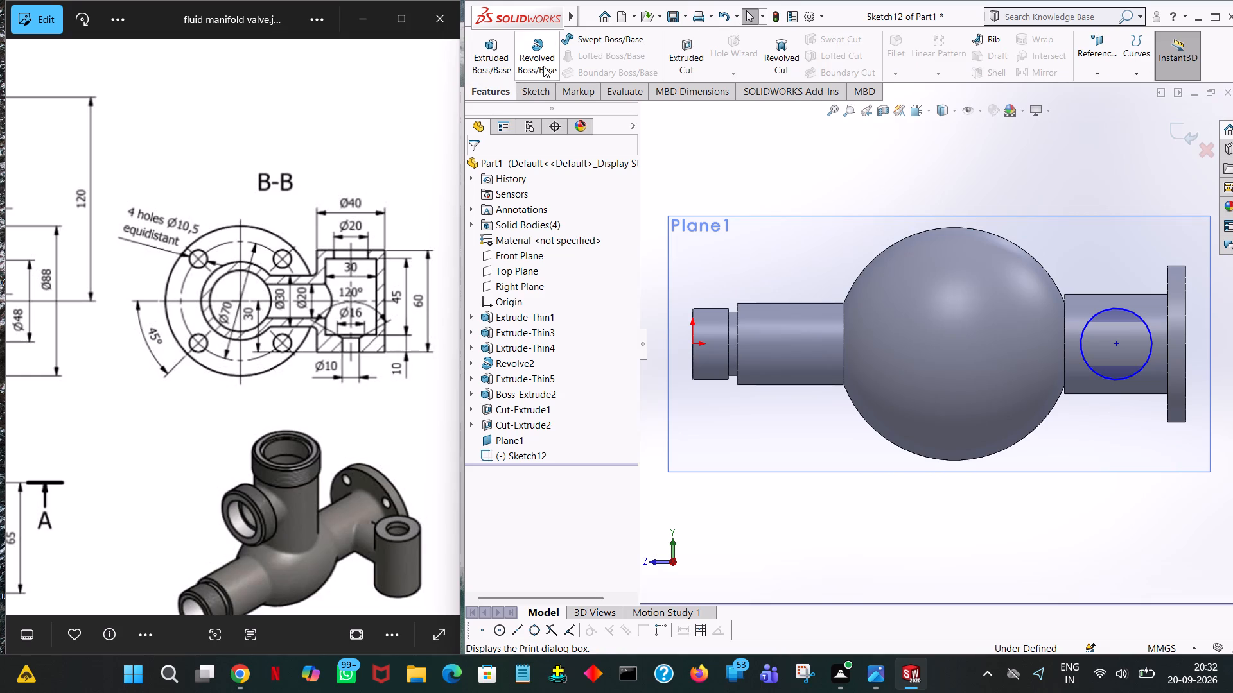
click(493, 56)
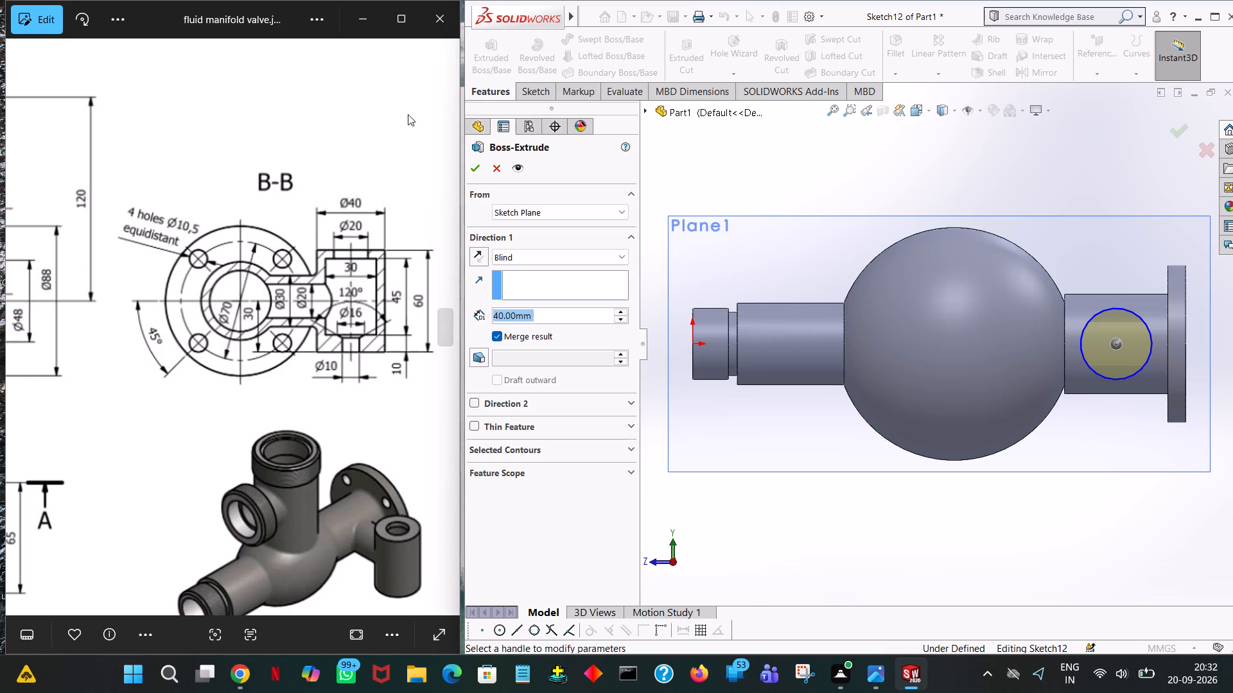
click(476, 425)
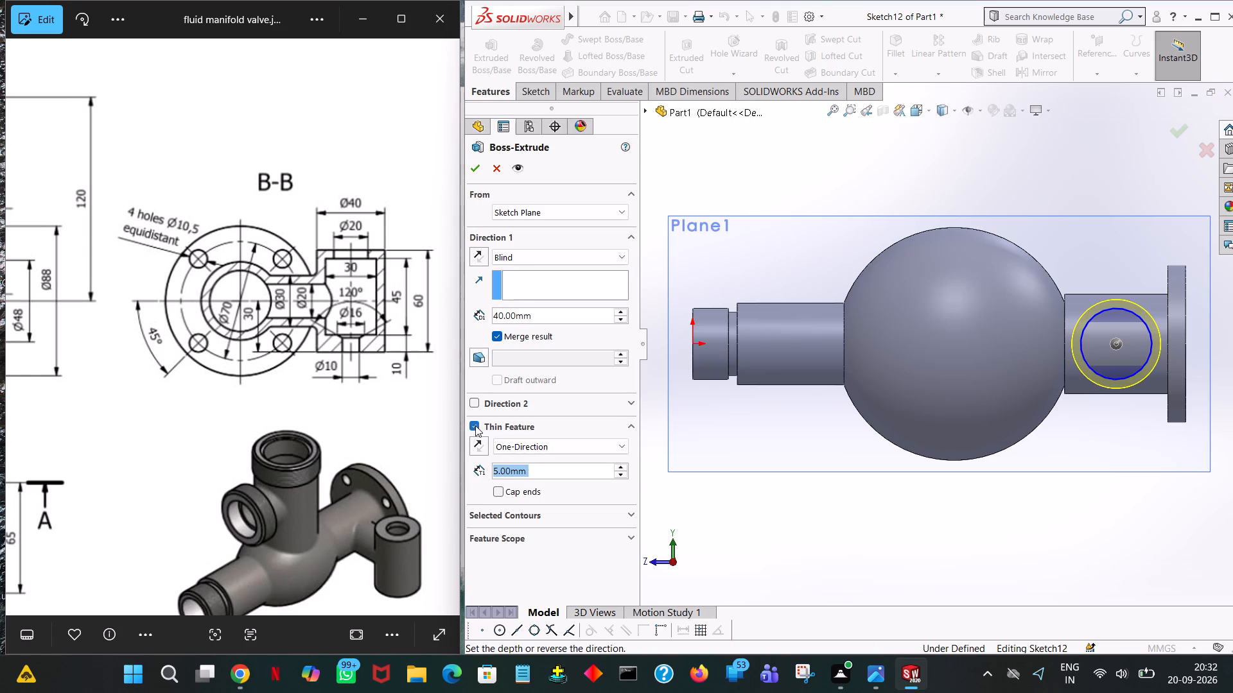
click(475, 170)
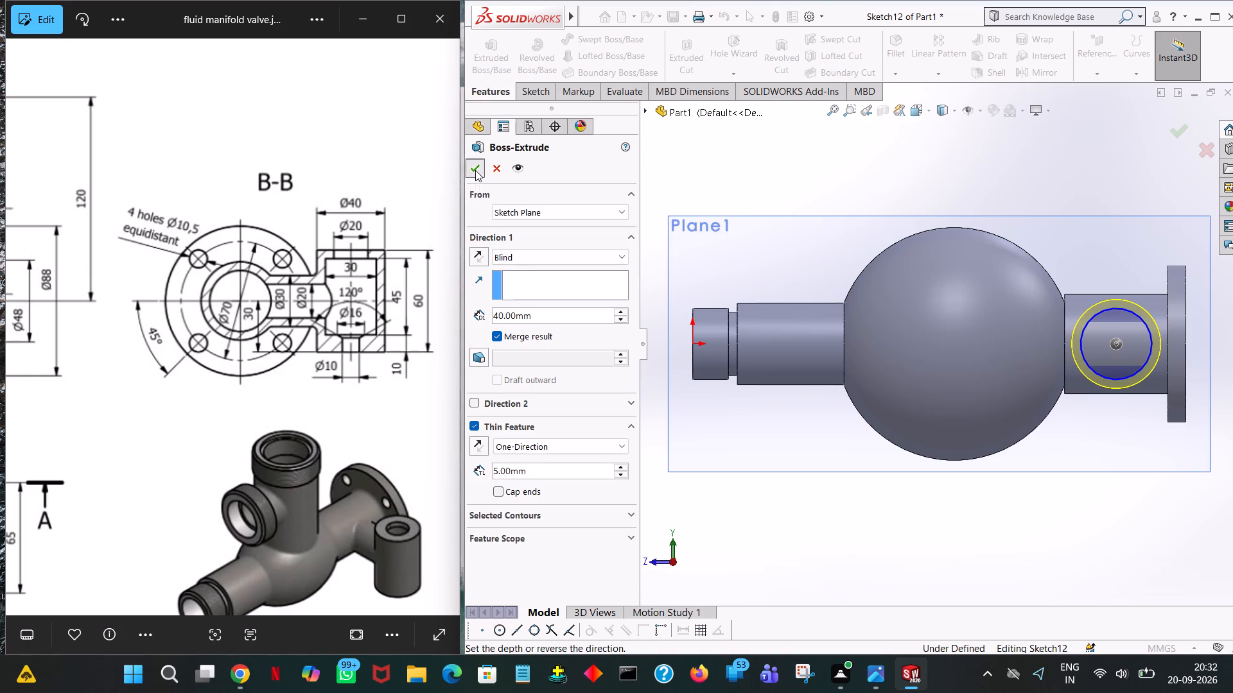
click(879, 145)
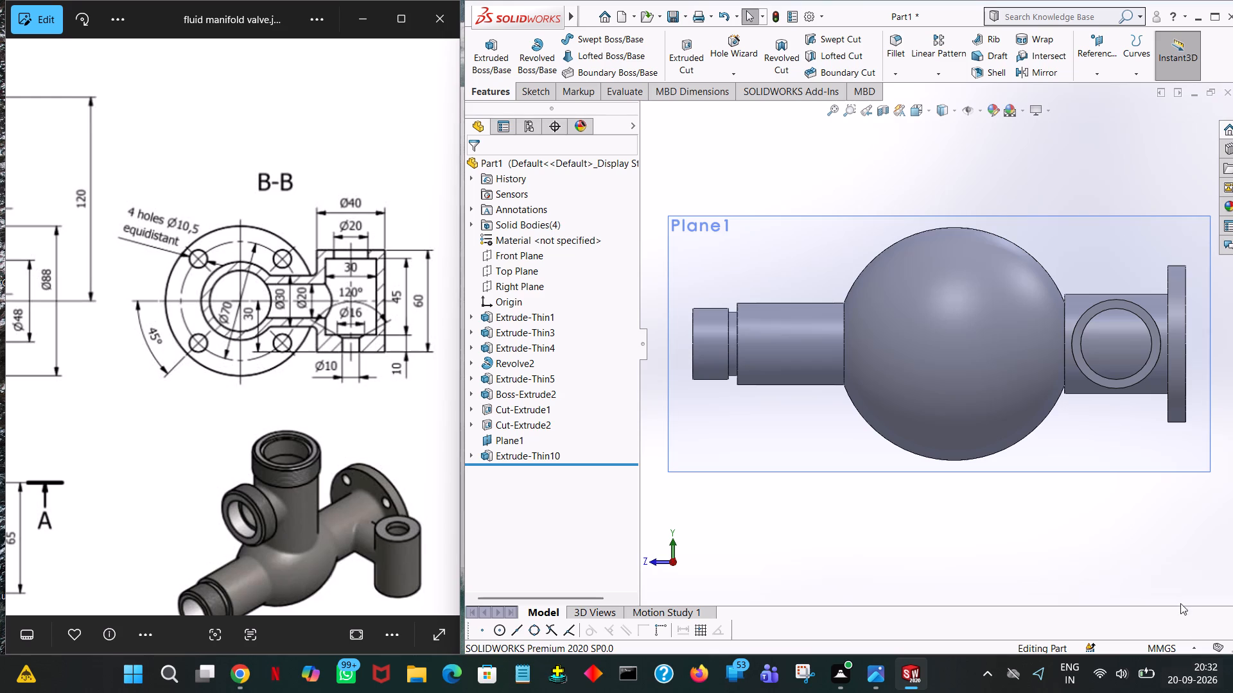
For an extruded cut, sketch a 20 mm radius circle on the side branch's annular end face, concentric with its bore.
middle_drag(1159, 597, 913, 576)
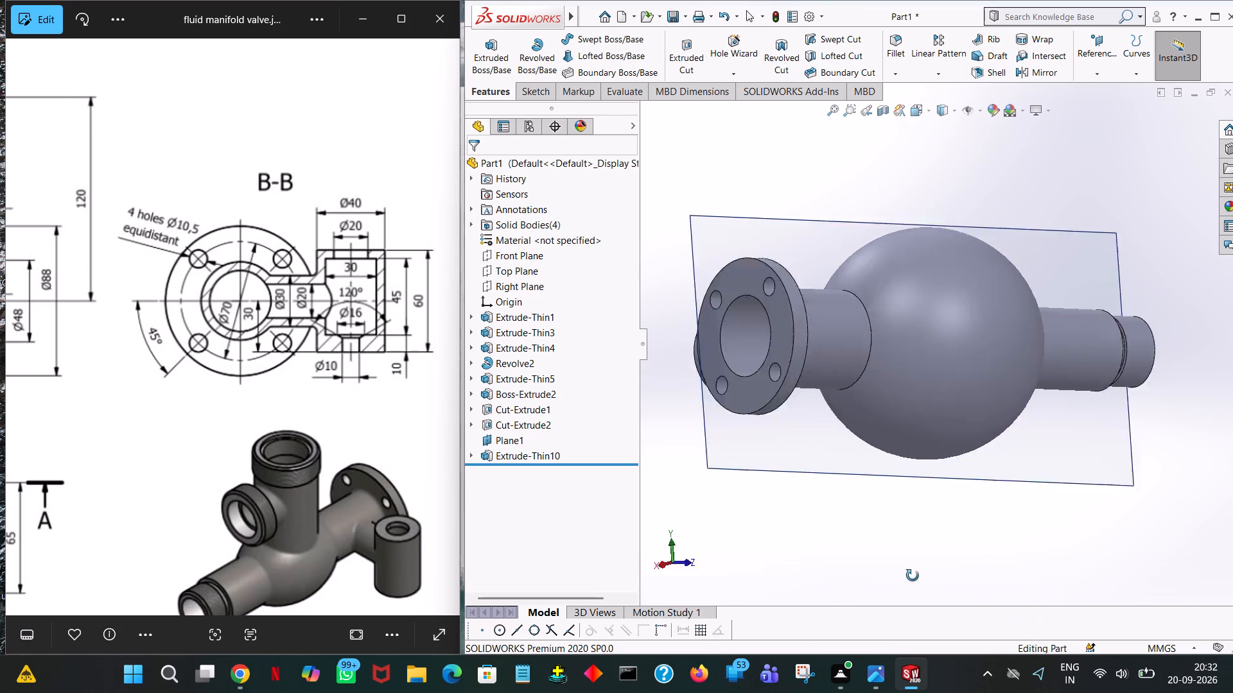
middle_drag(913, 576, 1169, 573)
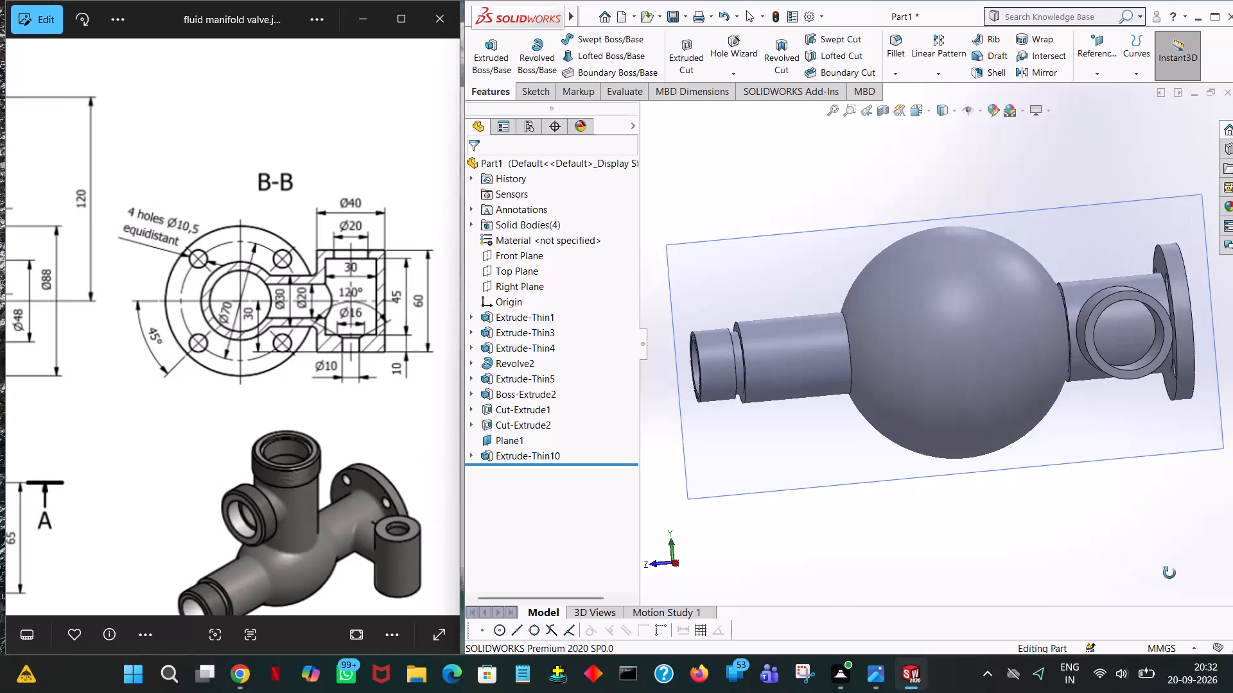
middle_drag(1169, 573, 1144, 572)
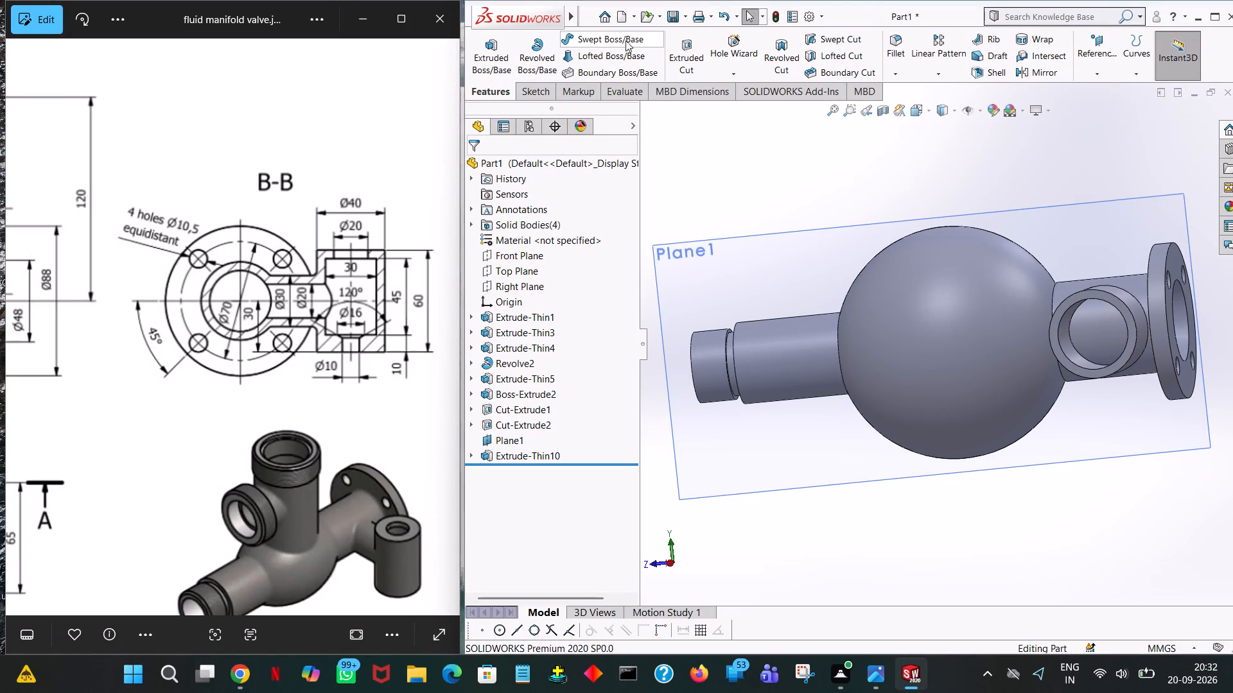
click(680, 43)
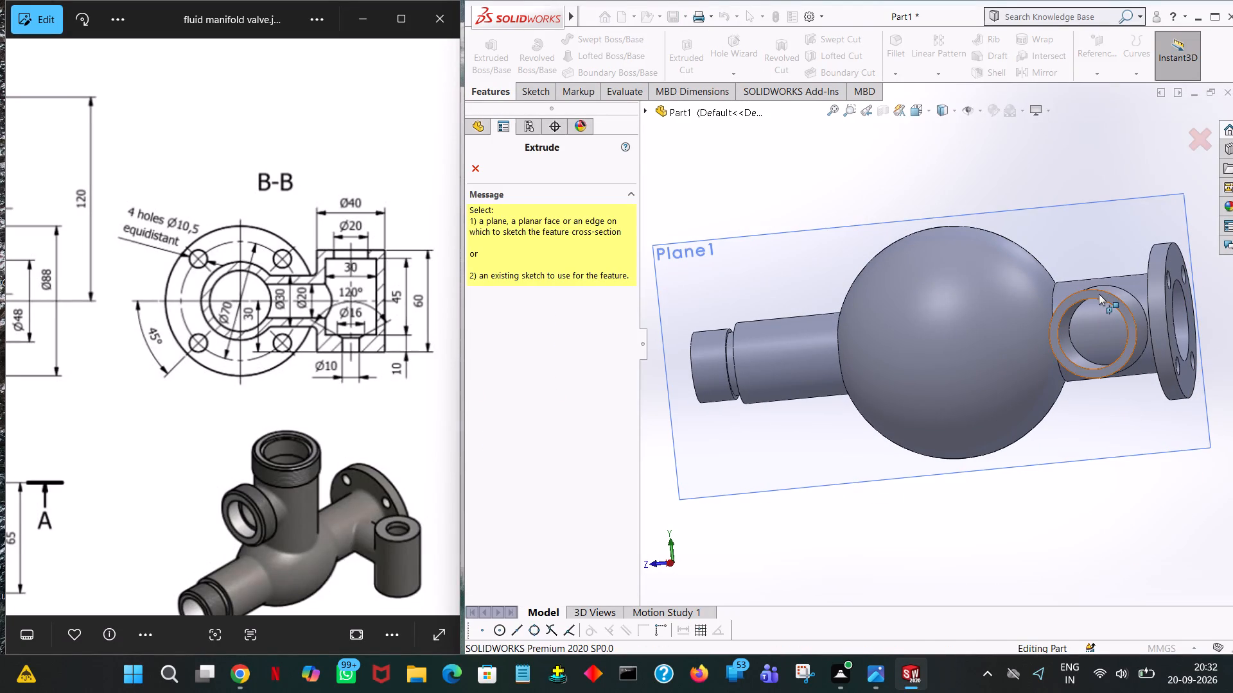
click(1099, 295)
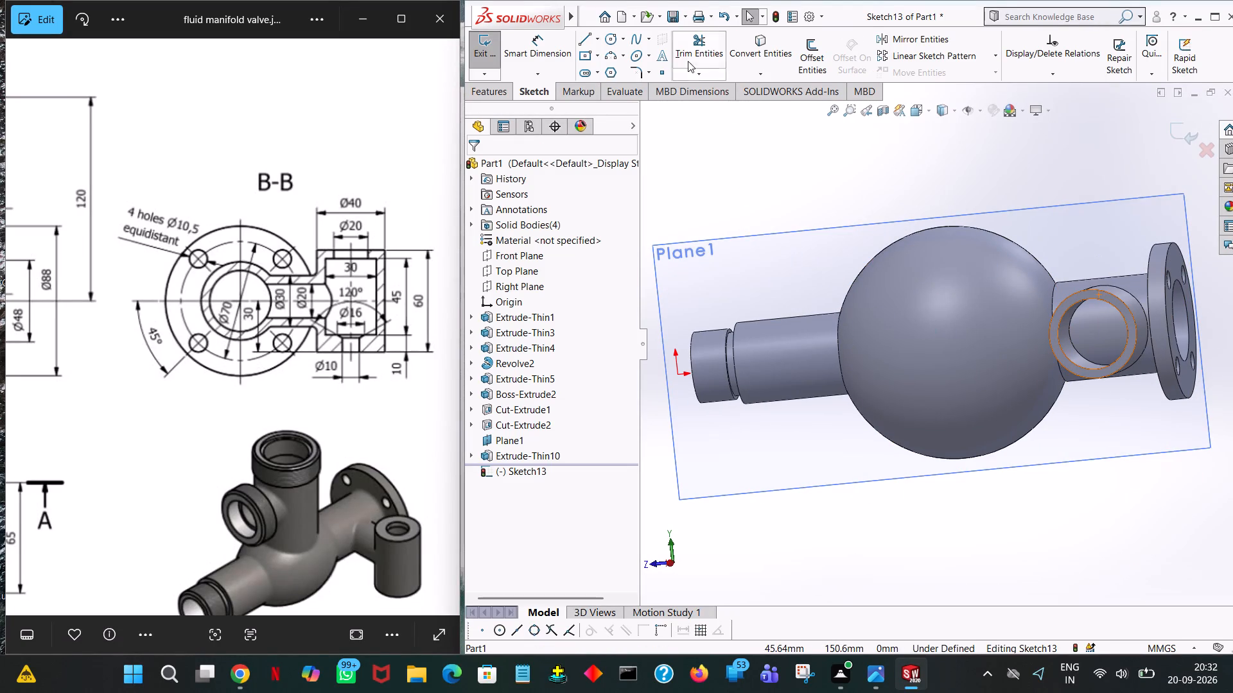
click(607, 55)
click(611, 40)
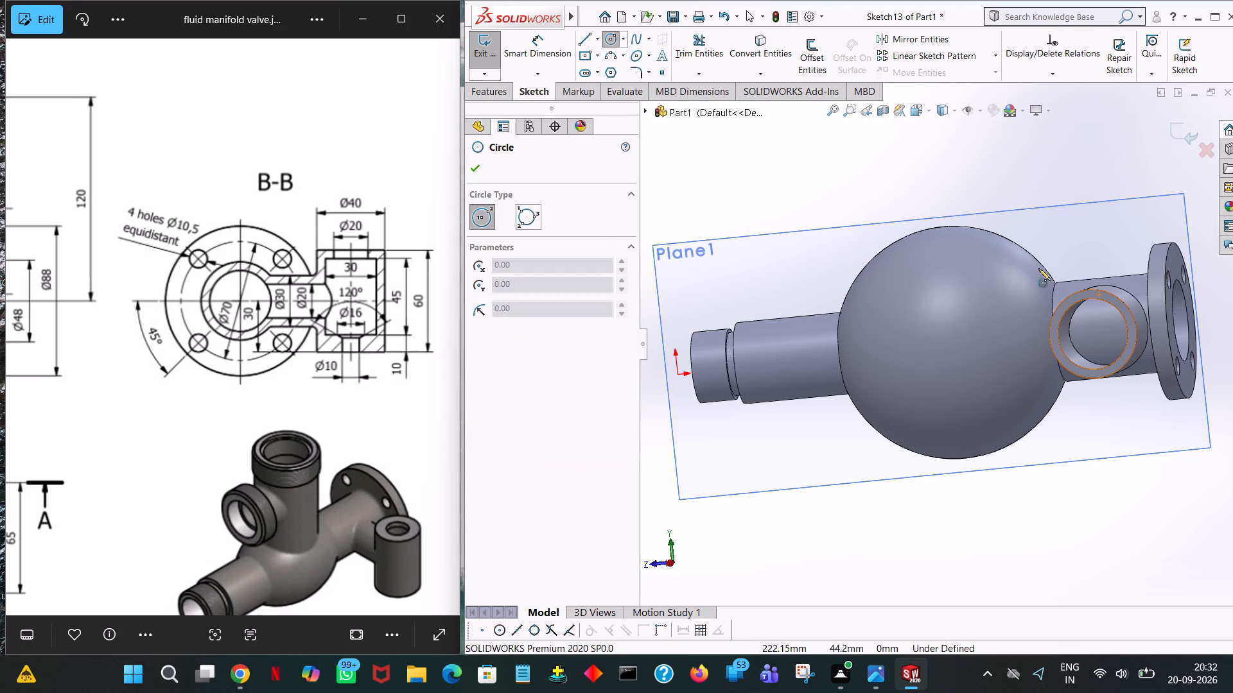
click(1091, 334)
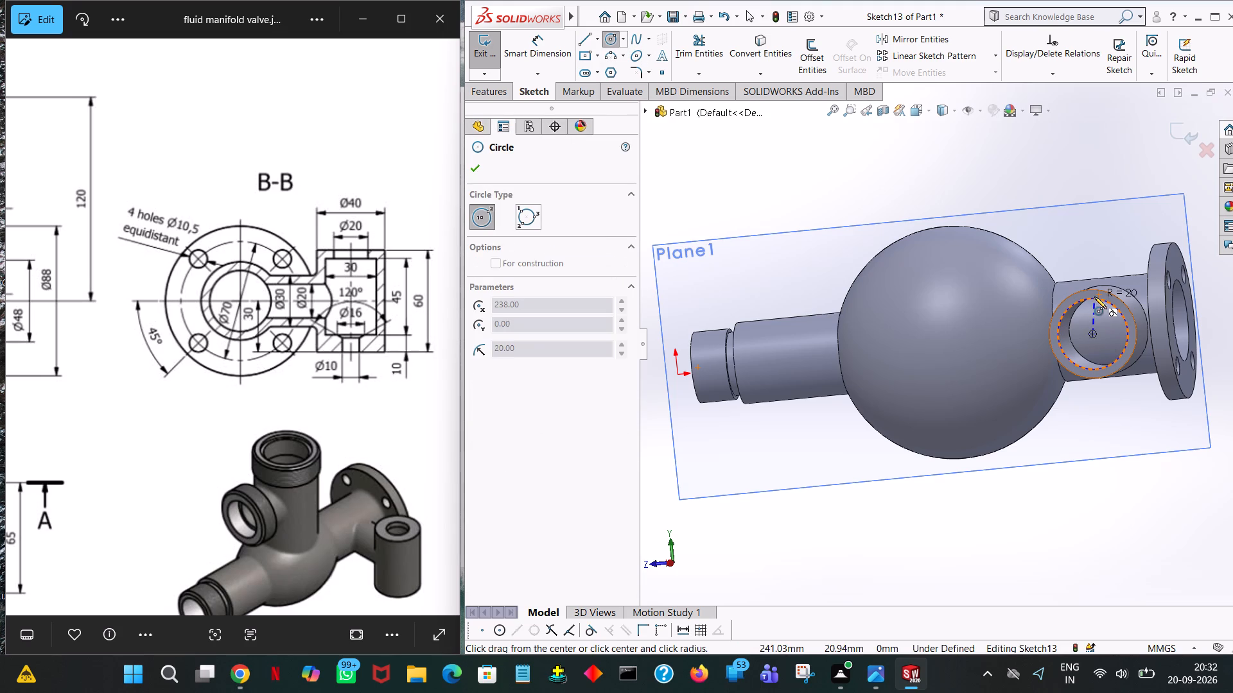
click(1094, 296)
right_click(1094, 296)
click(1112, 304)
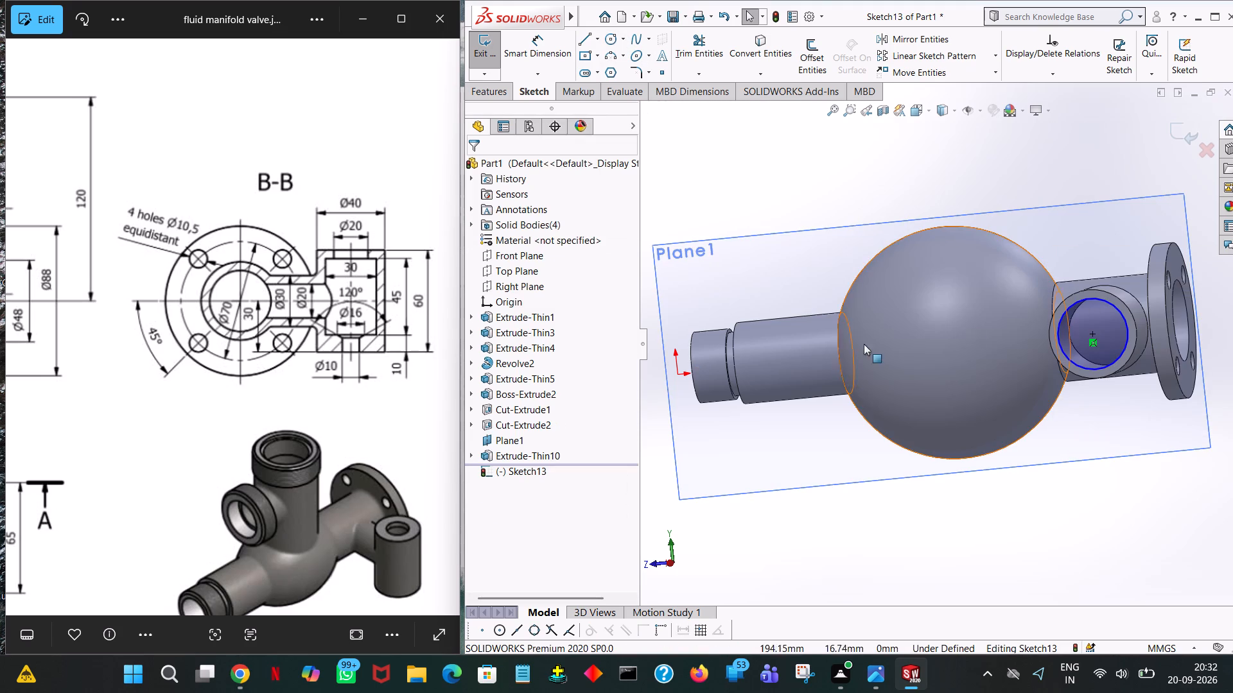
Cut-extrude the circle blind about 54 mm through the side branch into the flanged pipe's wall.
click(489, 95)
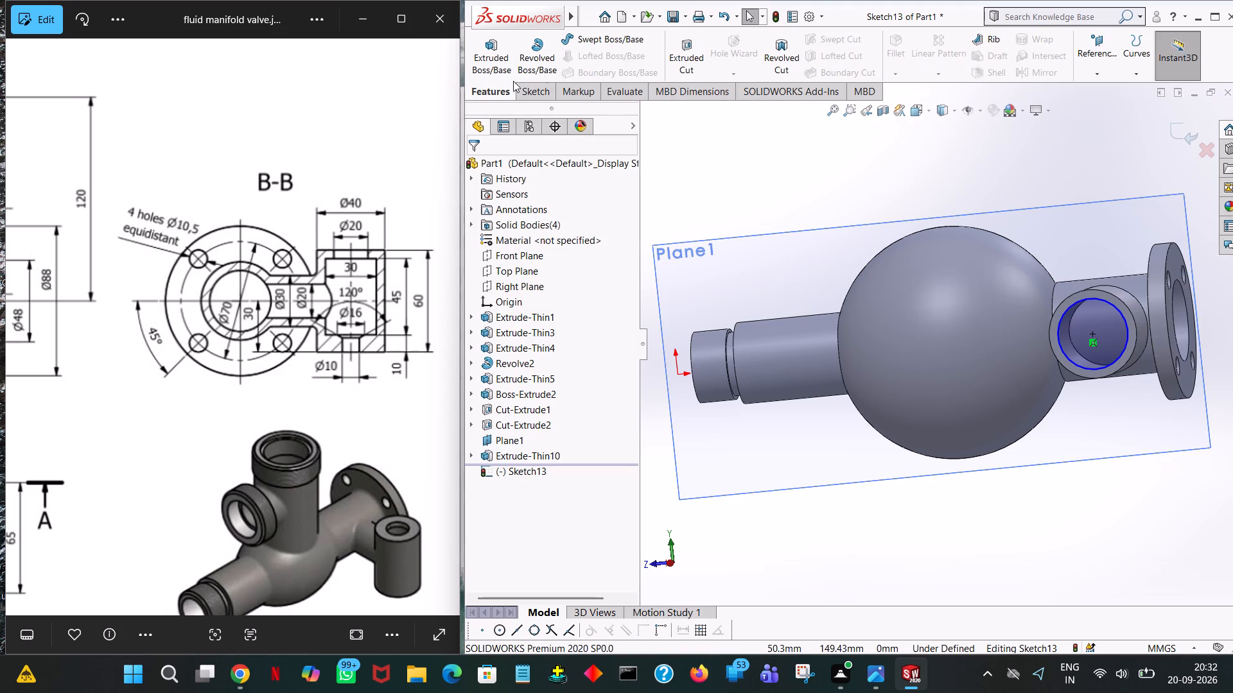
click(677, 49)
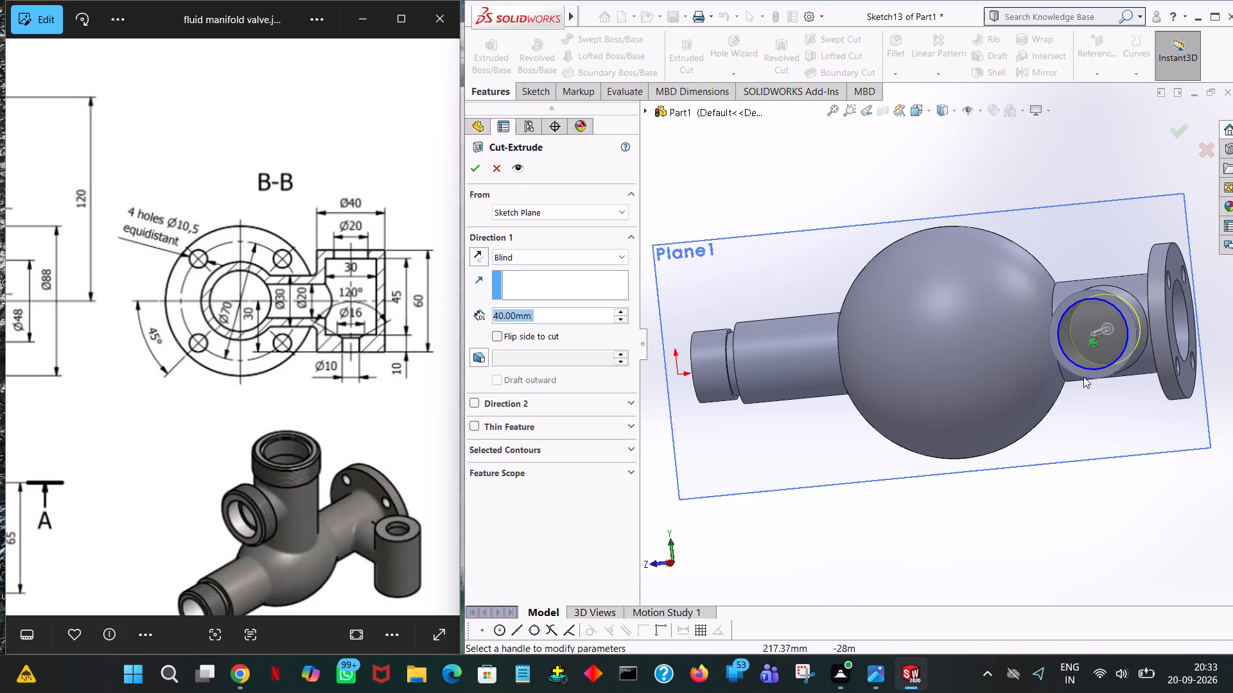
middle_drag(1152, 429, 1053, 481)
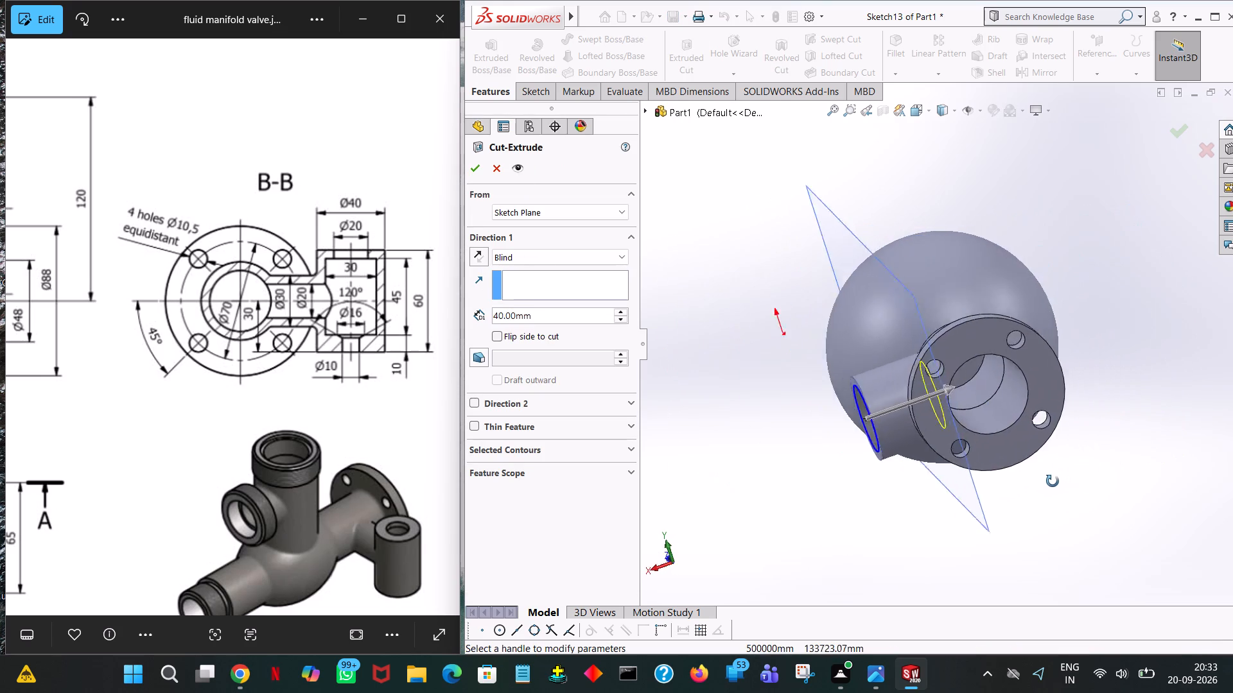
middle_drag(1053, 481, 1027, 483)
drag(881, 392, 892, 390)
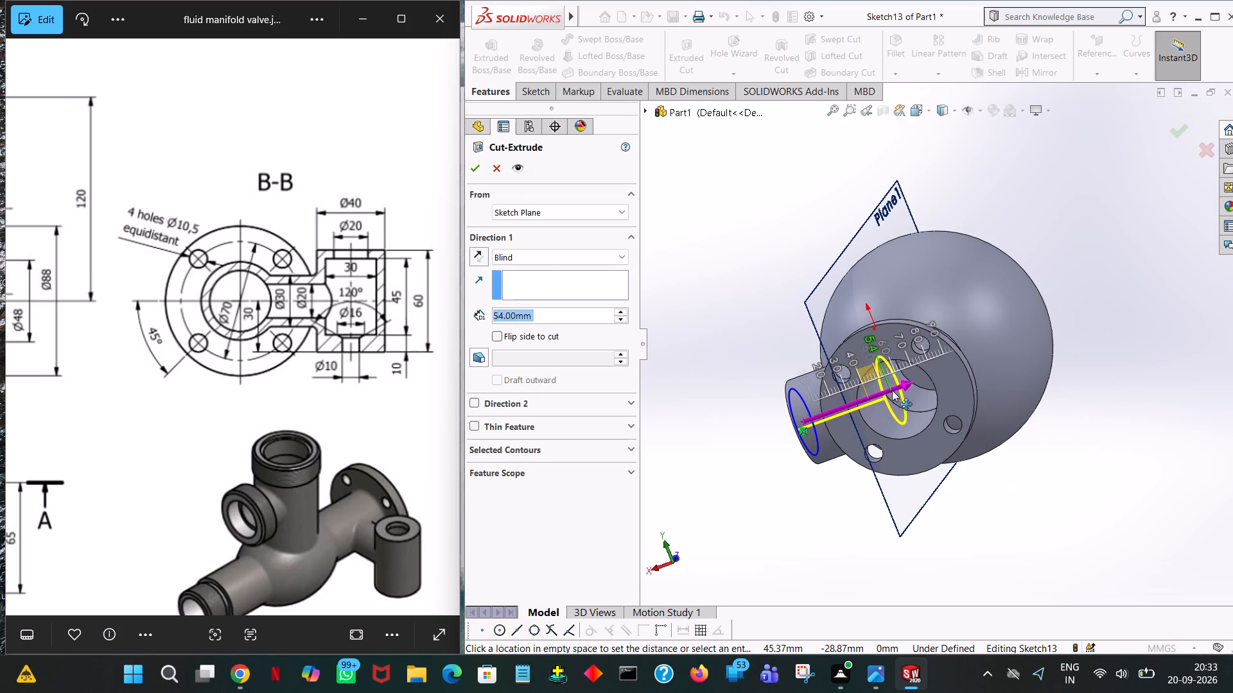
drag(892, 390, 893, 389)
click(480, 160)
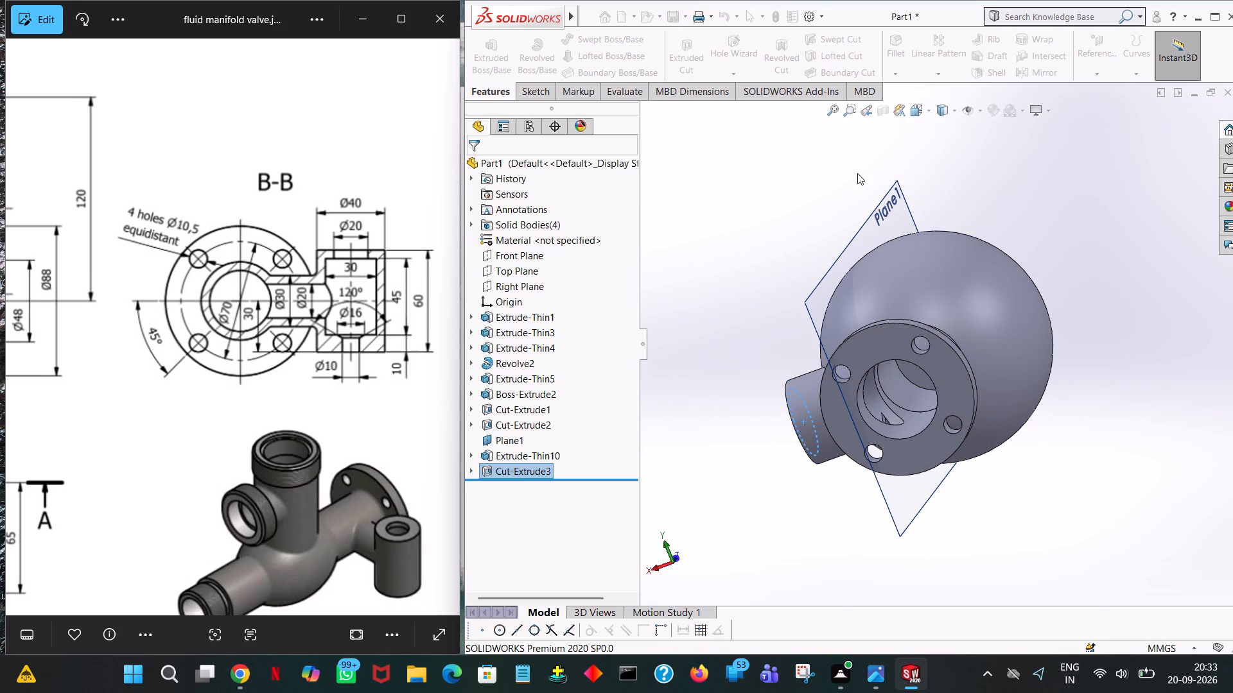
Hide the reference plane Plane1.
click(1030, 189)
middle_drag(1031, 199, 1076, 273)
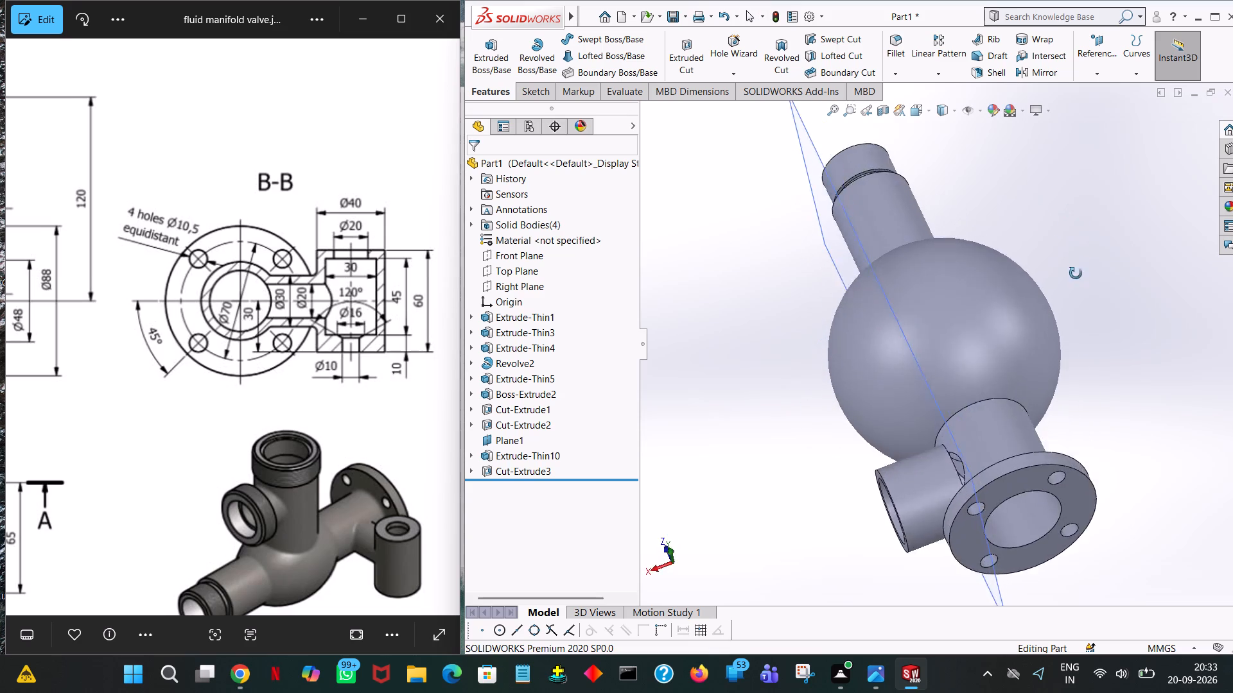
middle_drag(1076, 273, 1019, 218)
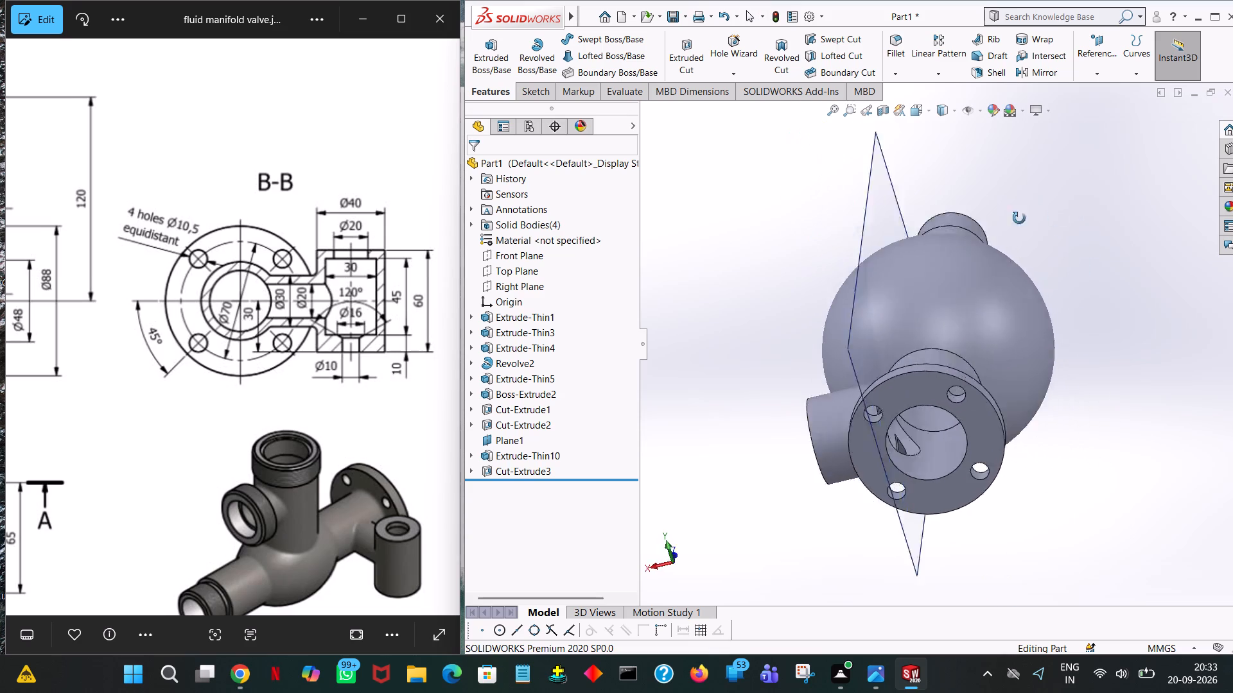
middle_drag(1019, 218, 1056, 178)
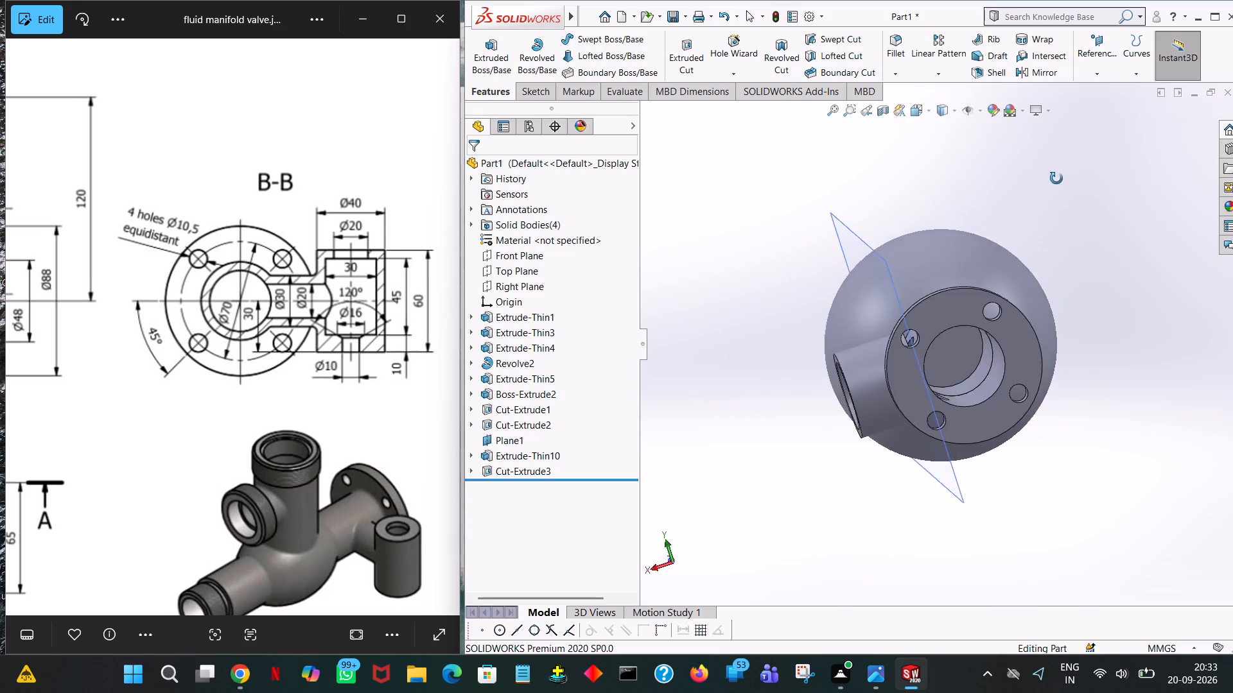
middle_drag(1056, 178, 1146, 153)
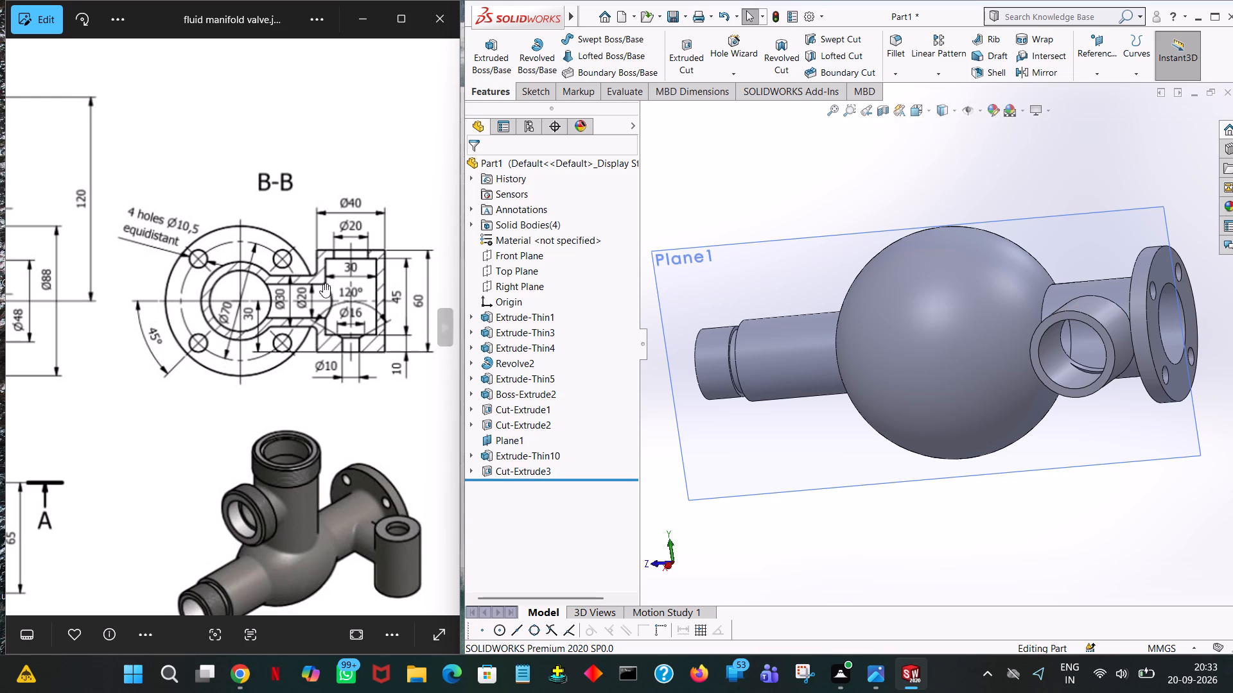
click(514, 445)
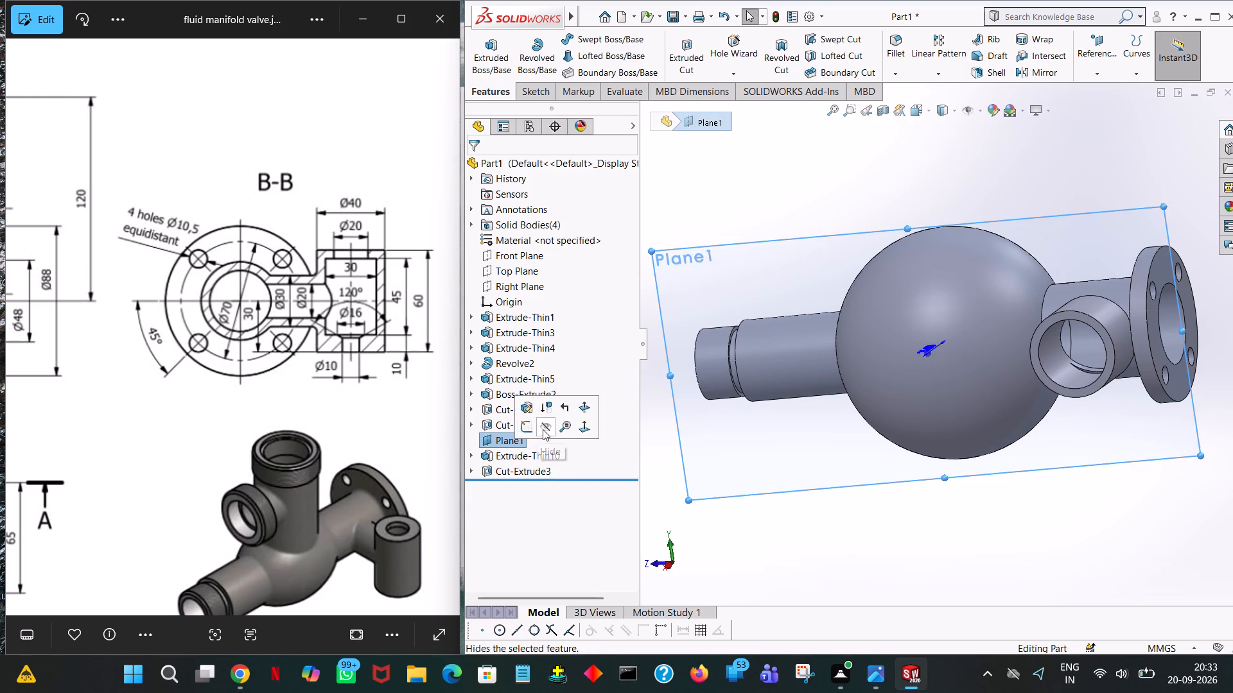
click(543, 429)
Start a new sketch on the Top Plane and view the model from the top.
middle_drag(882, 560, 726, 622)
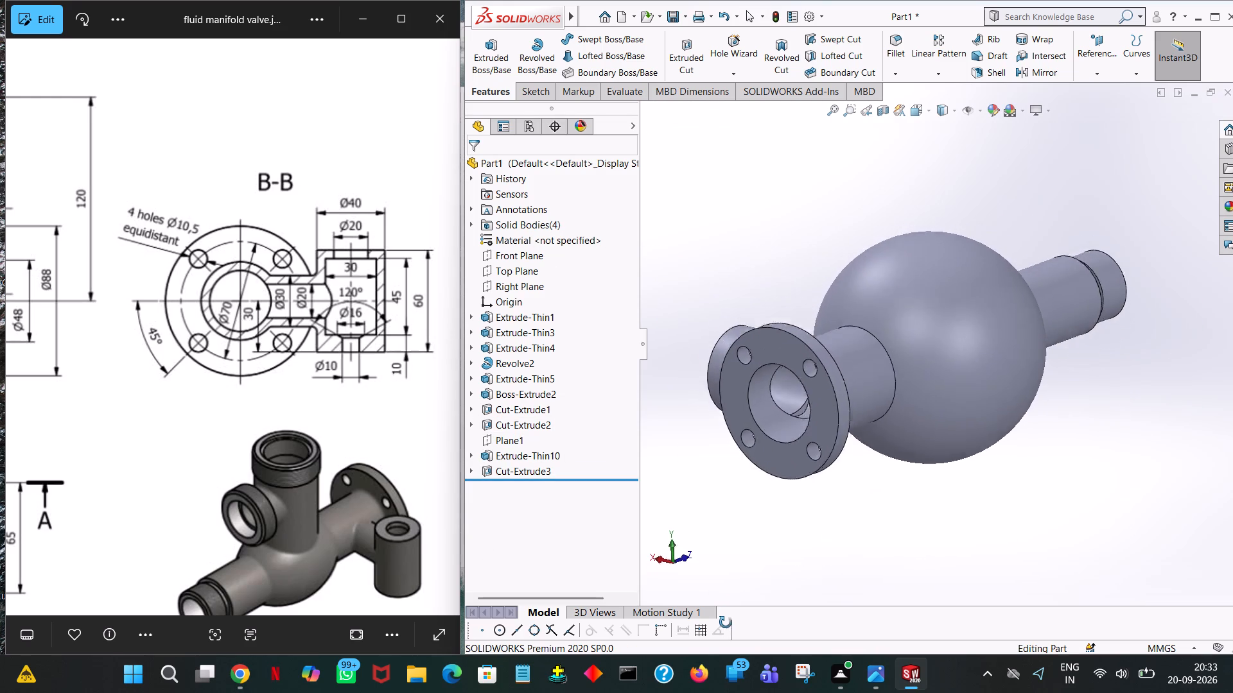
middle_drag(726, 622, 739, 692)
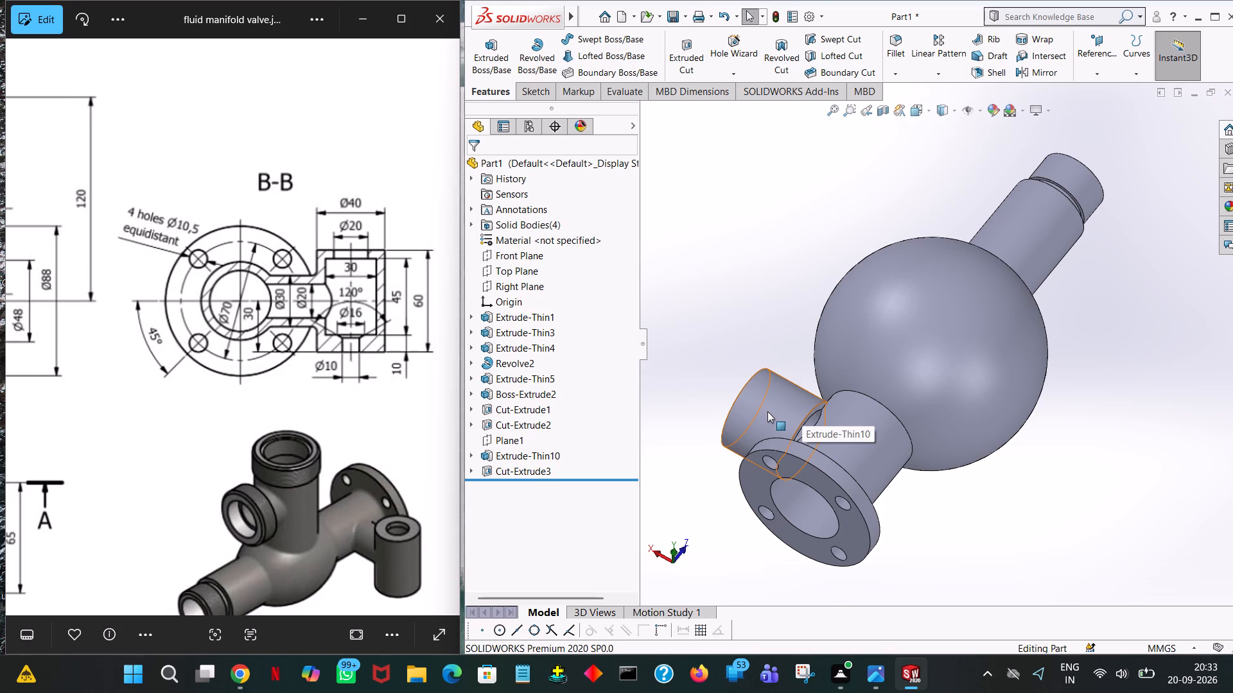
middle_drag(1024, 498, 1113, 510)
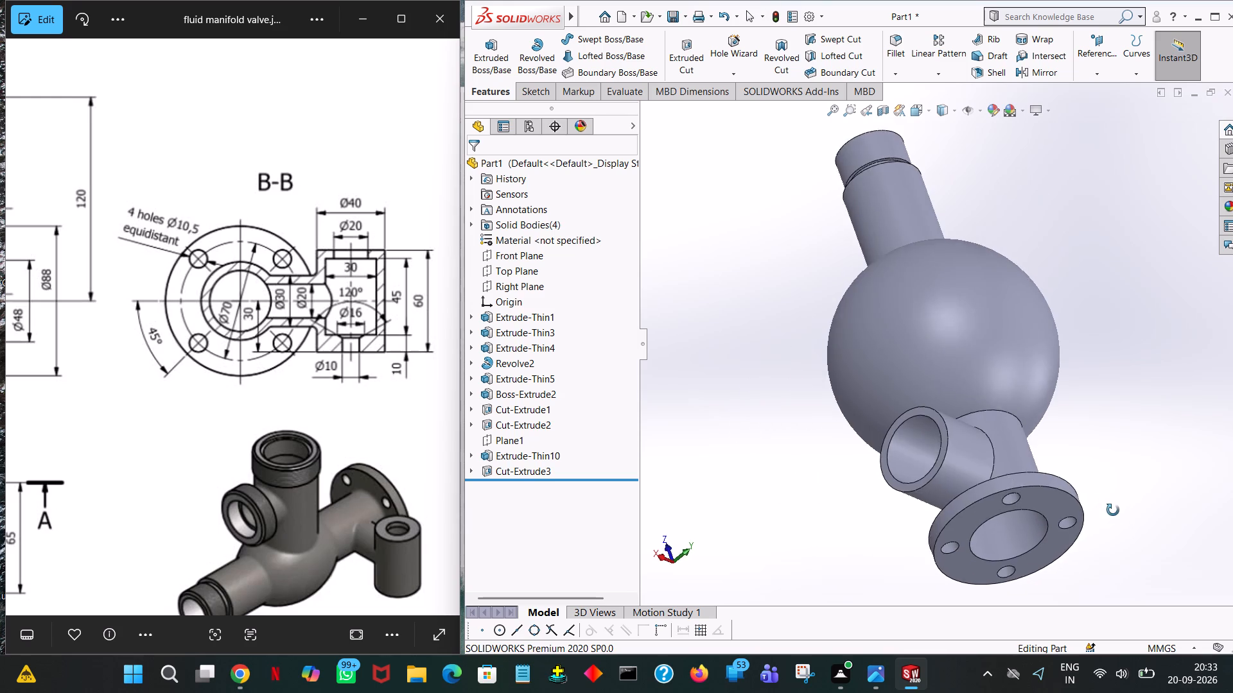
middle_drag(1113, 510, 1106, 499)
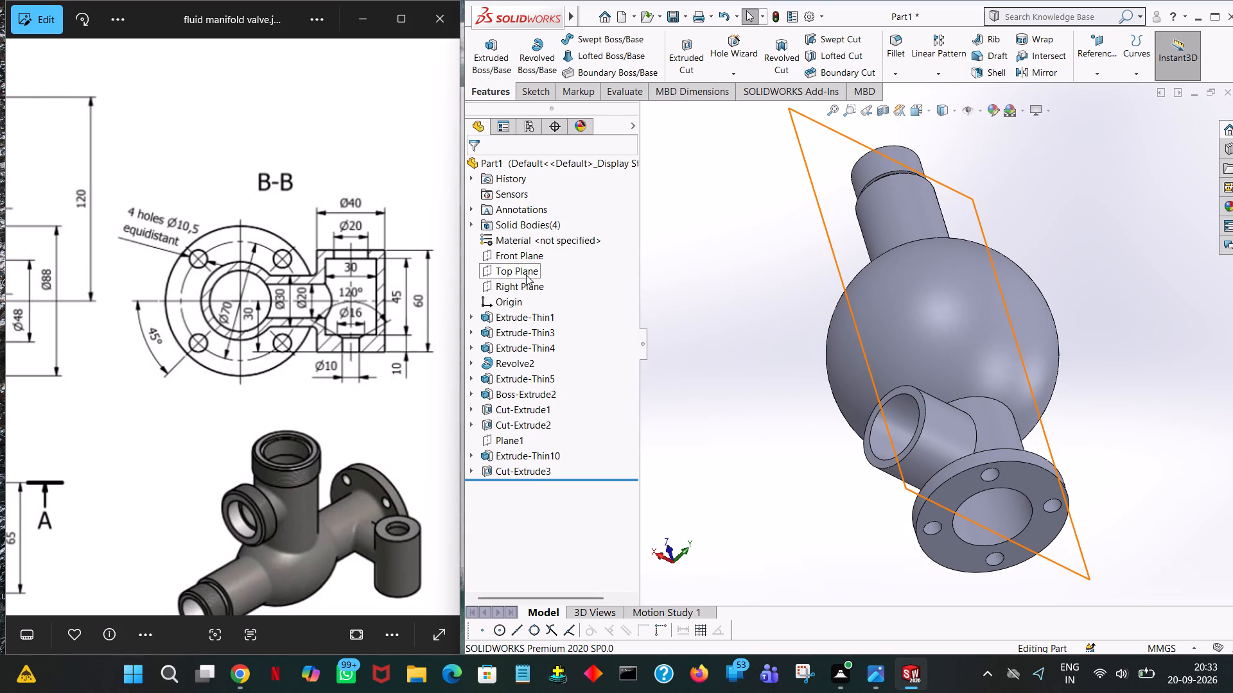
click(526, 275)
middle_drag(1142, 309, 1112, 295)
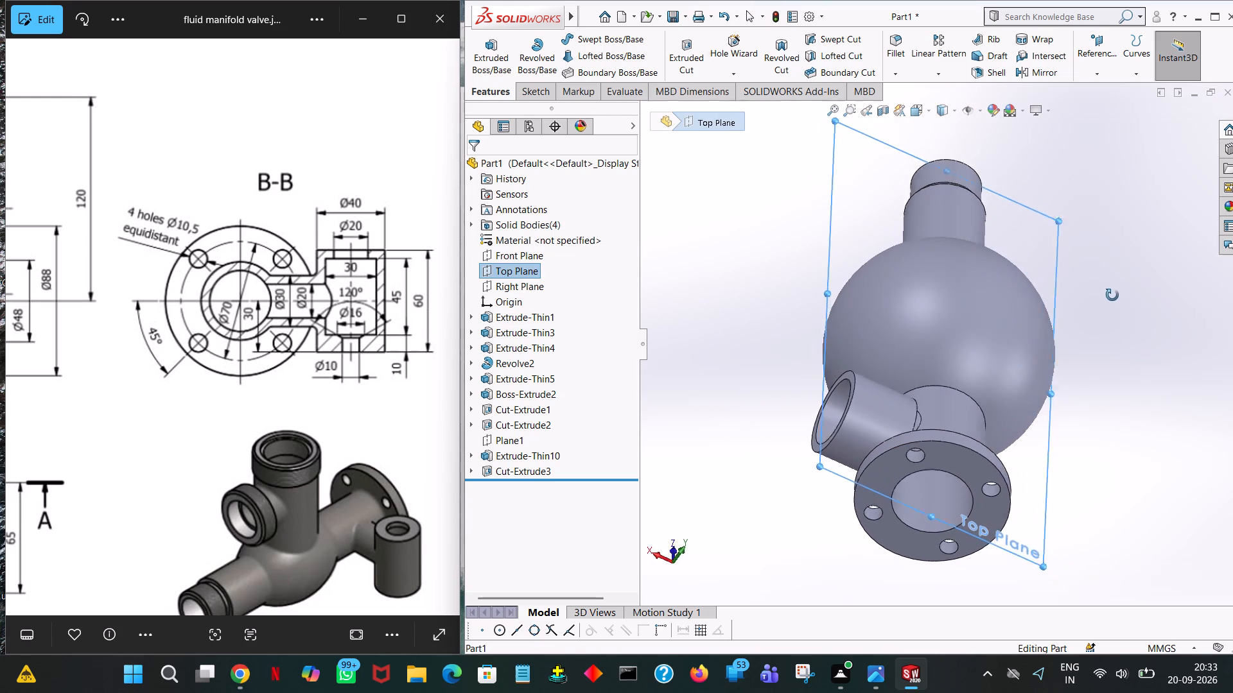
middle_drag(1112, 295, 1102, 256)
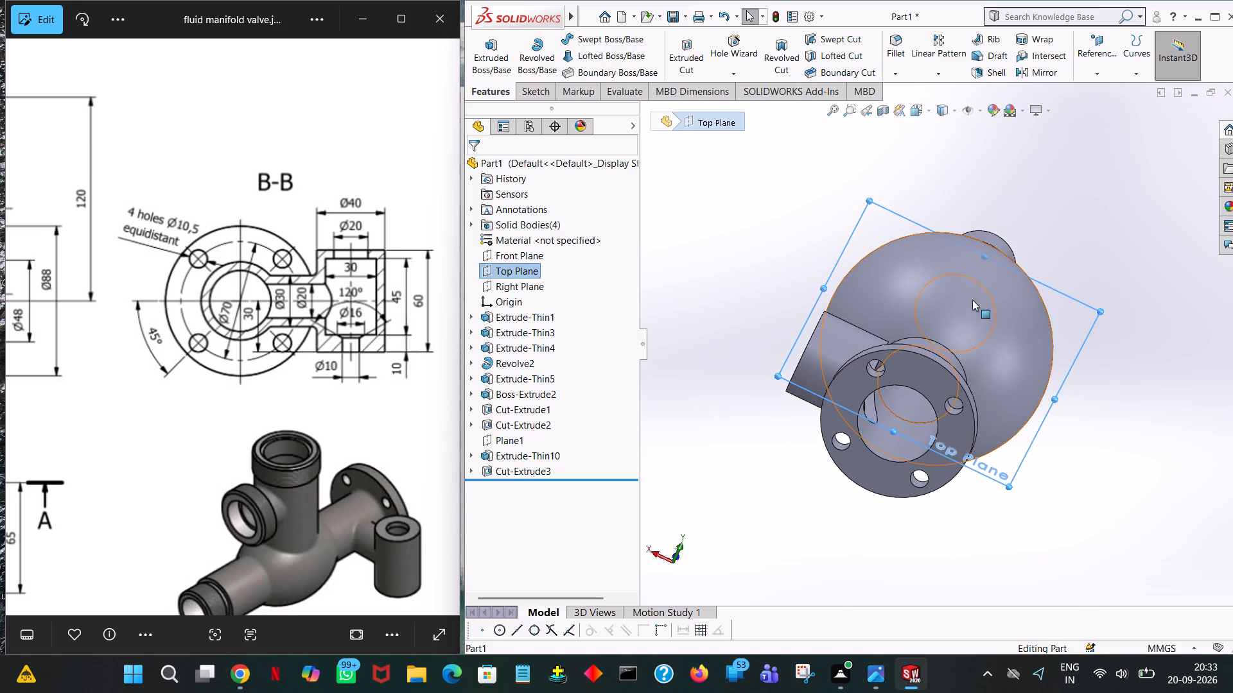
click(518, 282)
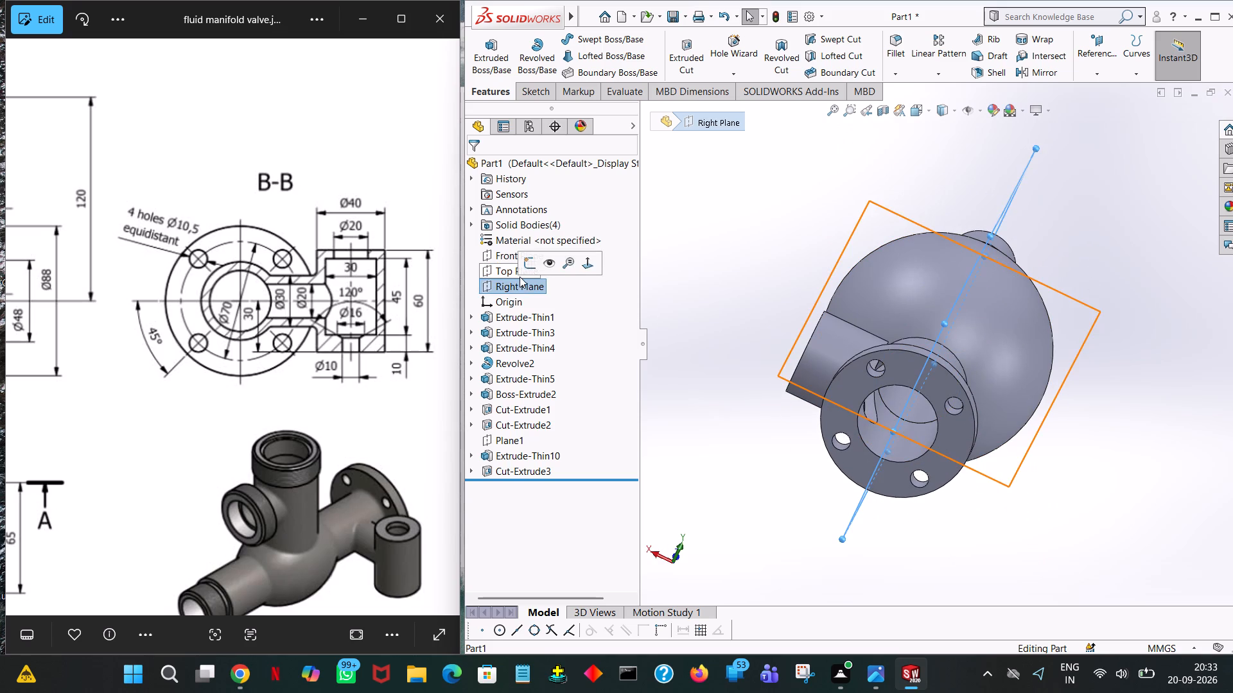
click(512, 273)
click(522, 255)
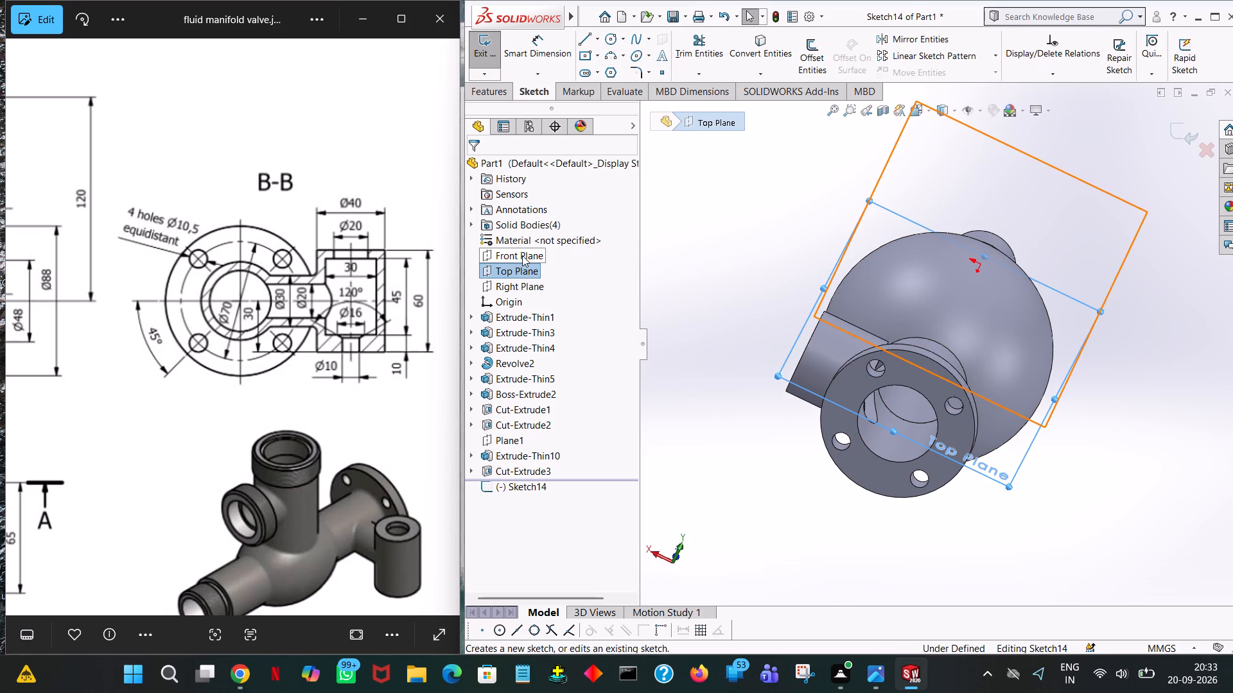
key(space)
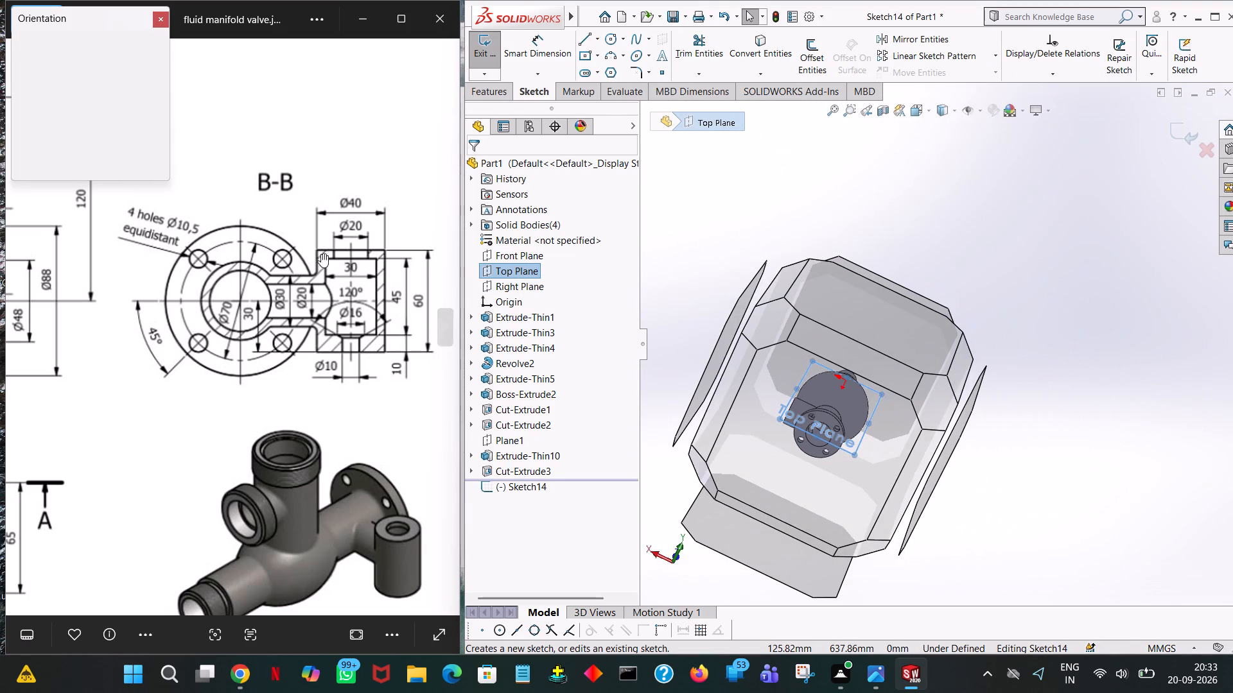
click(152, 89)
click(157, 92)
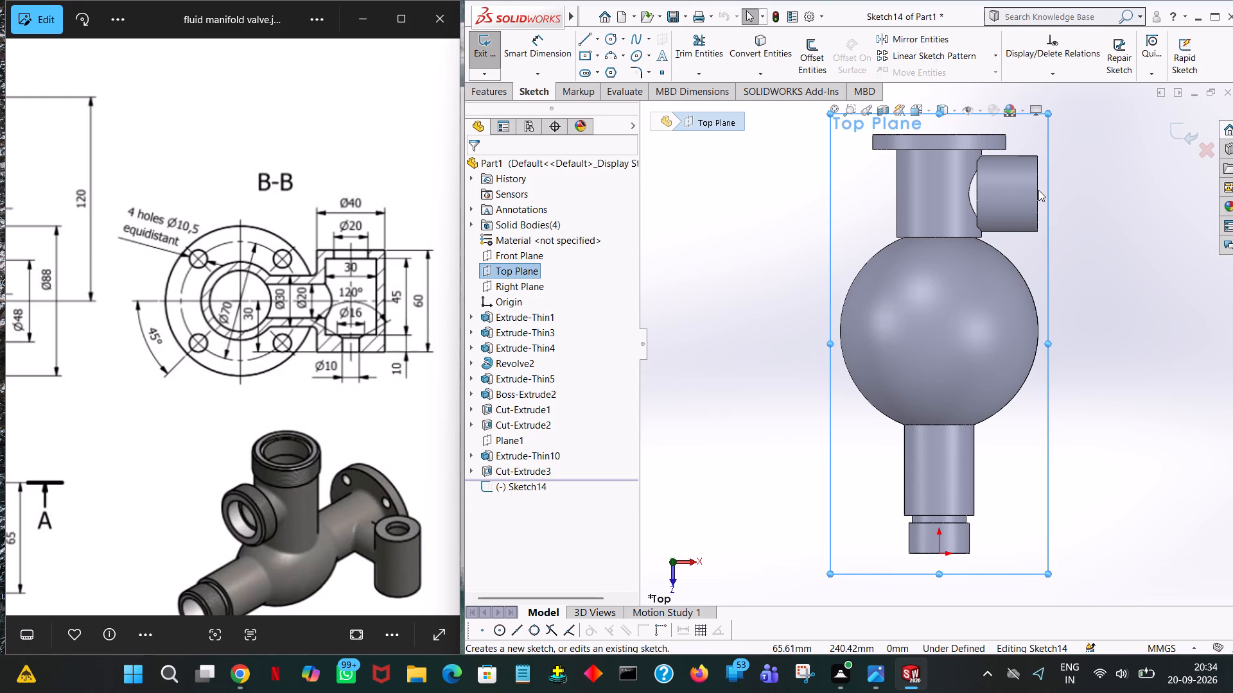
Sketch a 15 mm horizontal line outward from the midpoint of the side branch's outer end edge.
click(584, 39)
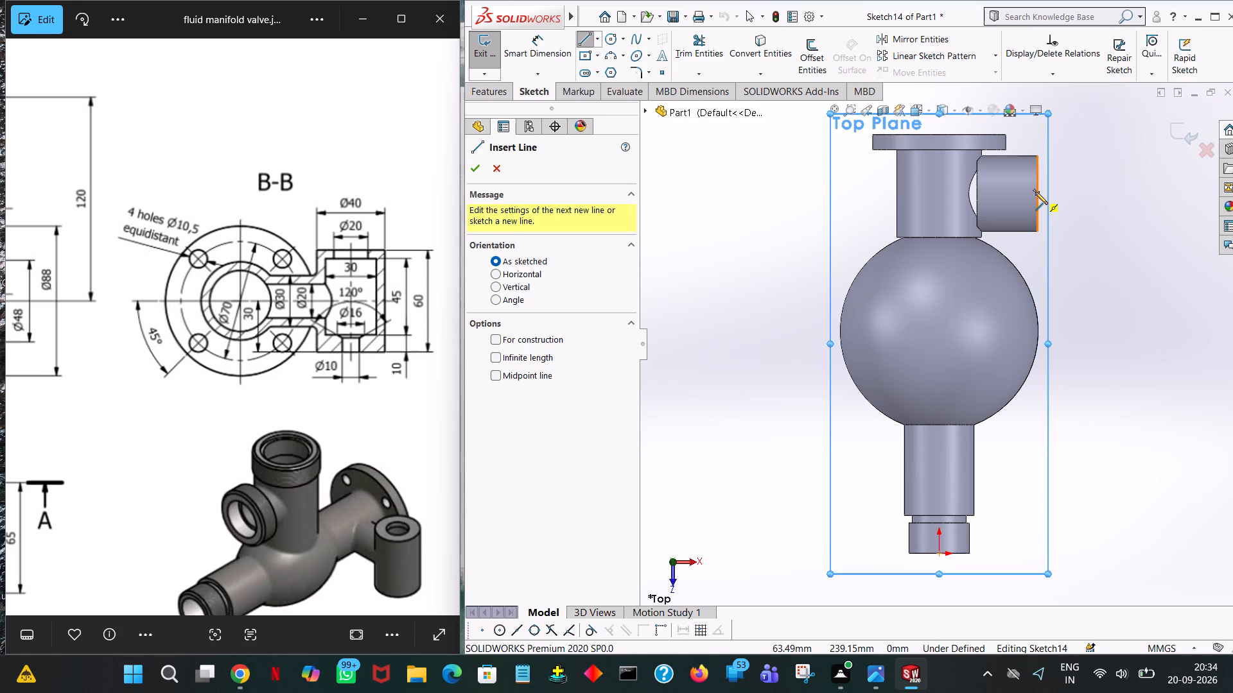
click(1035, 192)
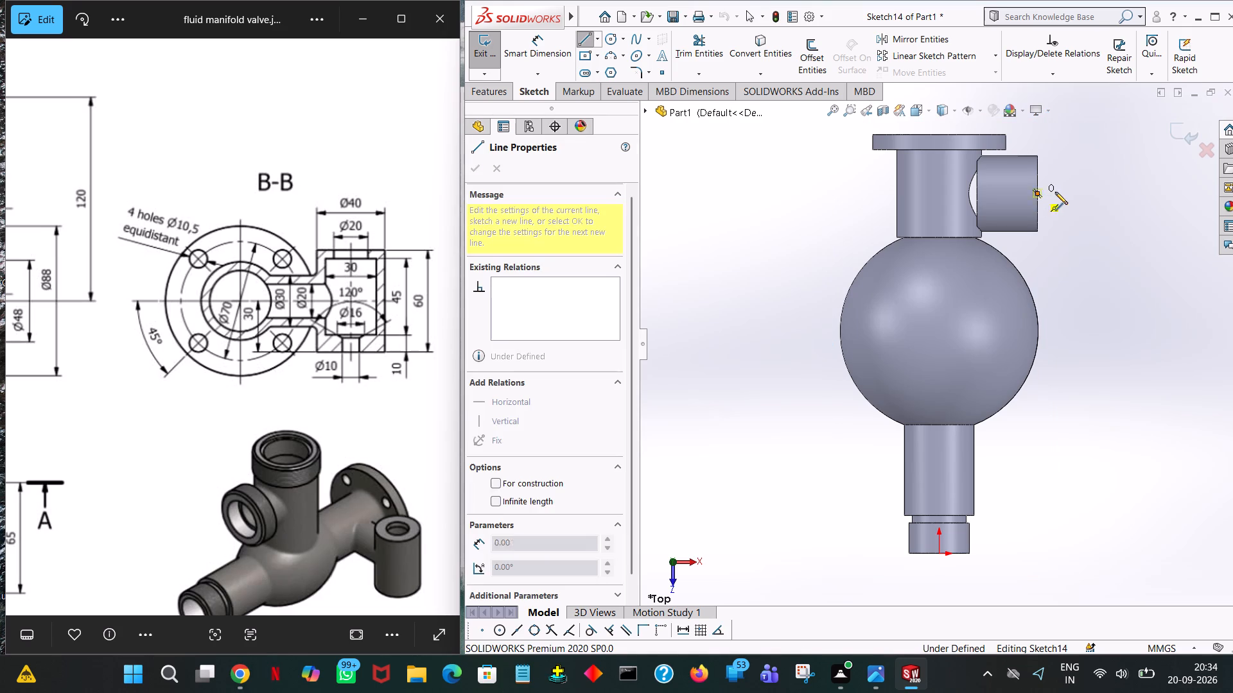
click(1088, 190)
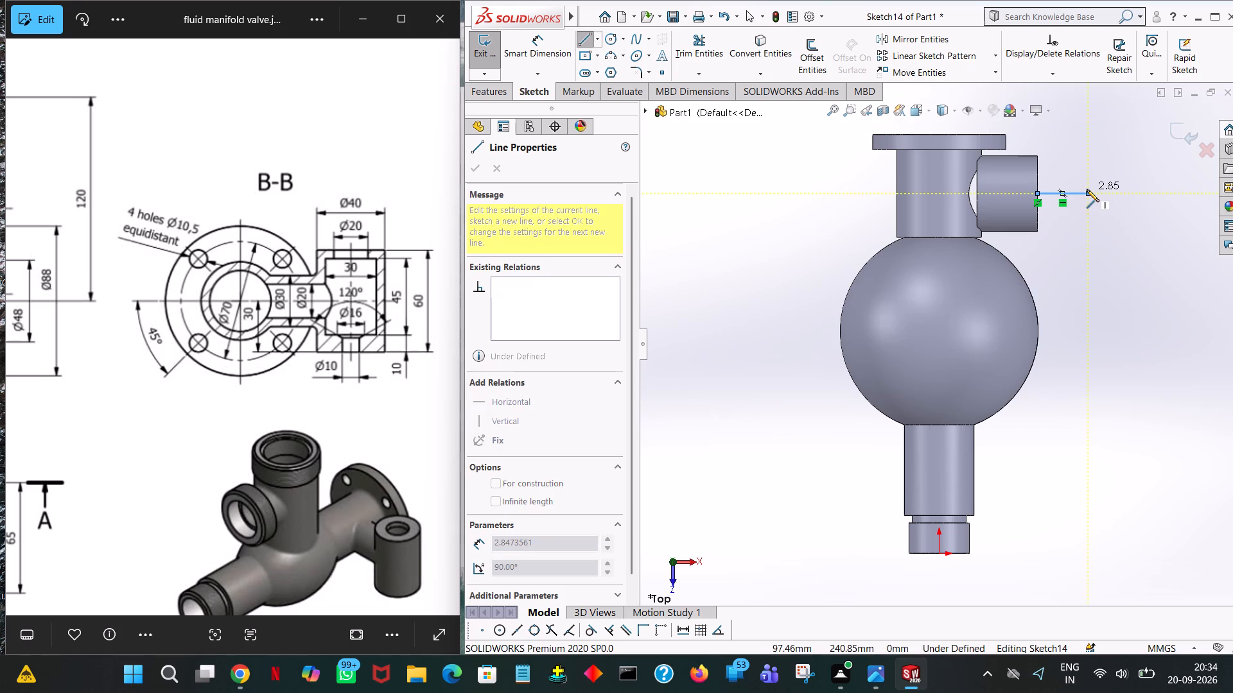
right_click(1085, 190)
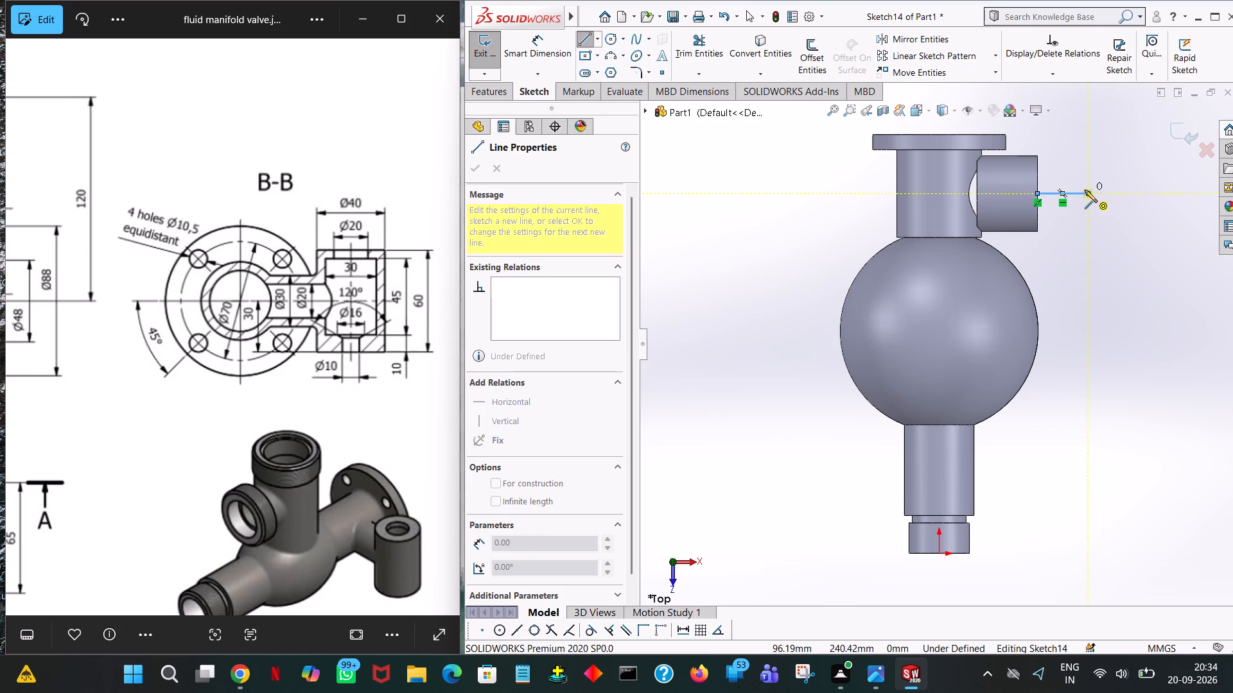
click(1103, 196)
click(1076, 195)
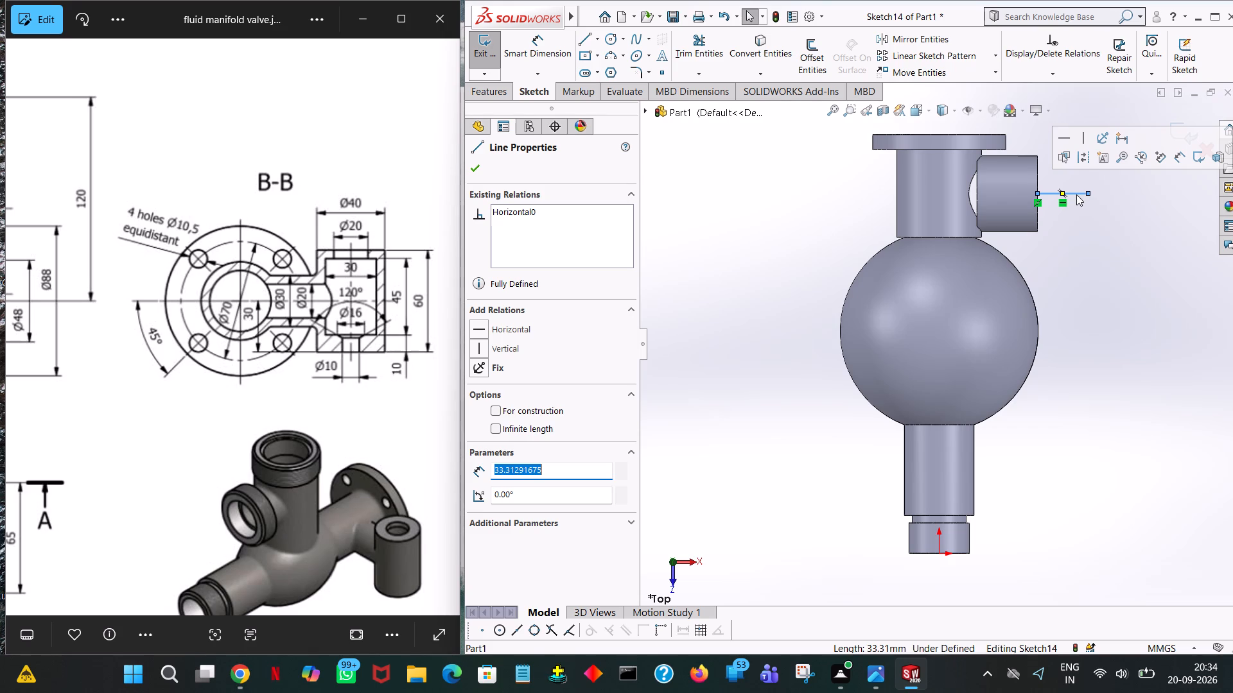
text(15)
key(Return)
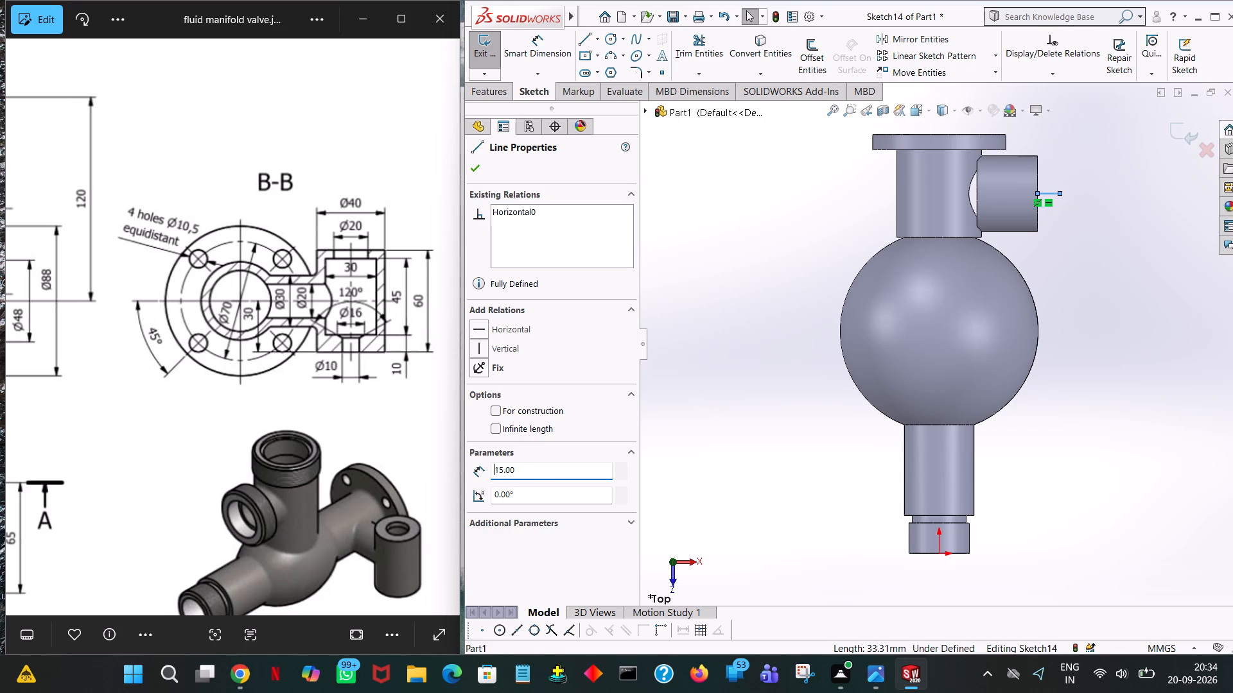
click(478, 168)
Sketch a circle of 20 mm radius centred on the outer endpoint of the 15 mm line.
click(609, 38)
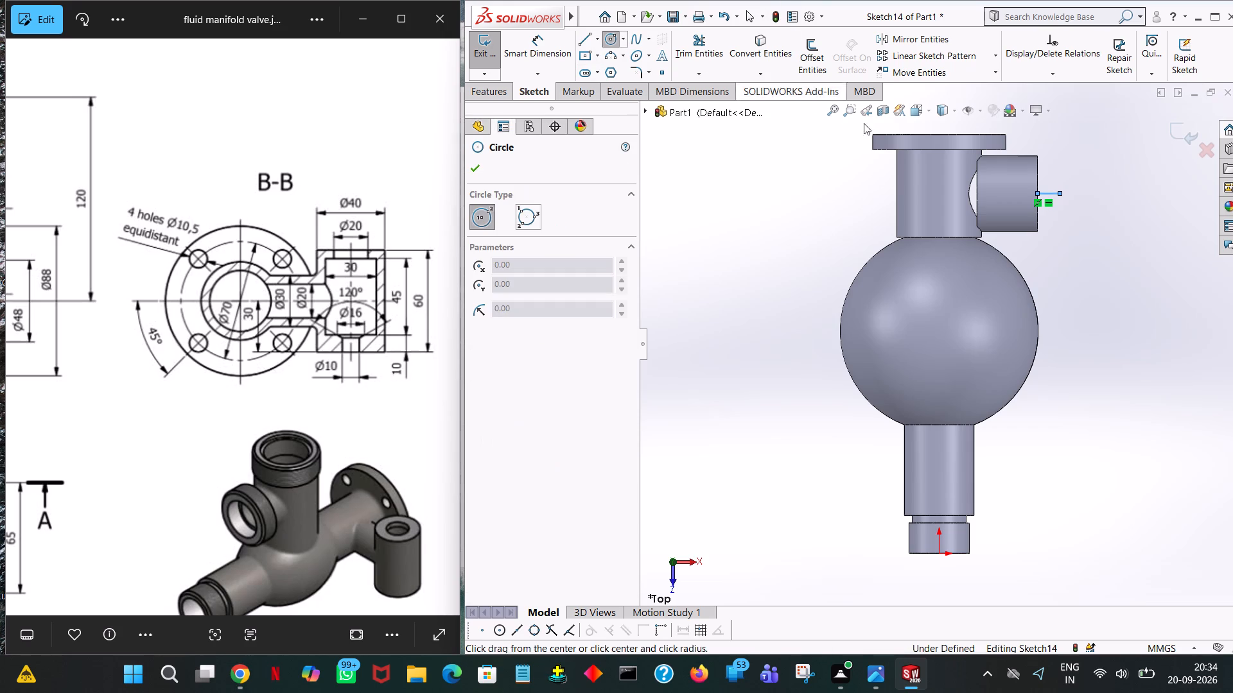
click(1060, 194)
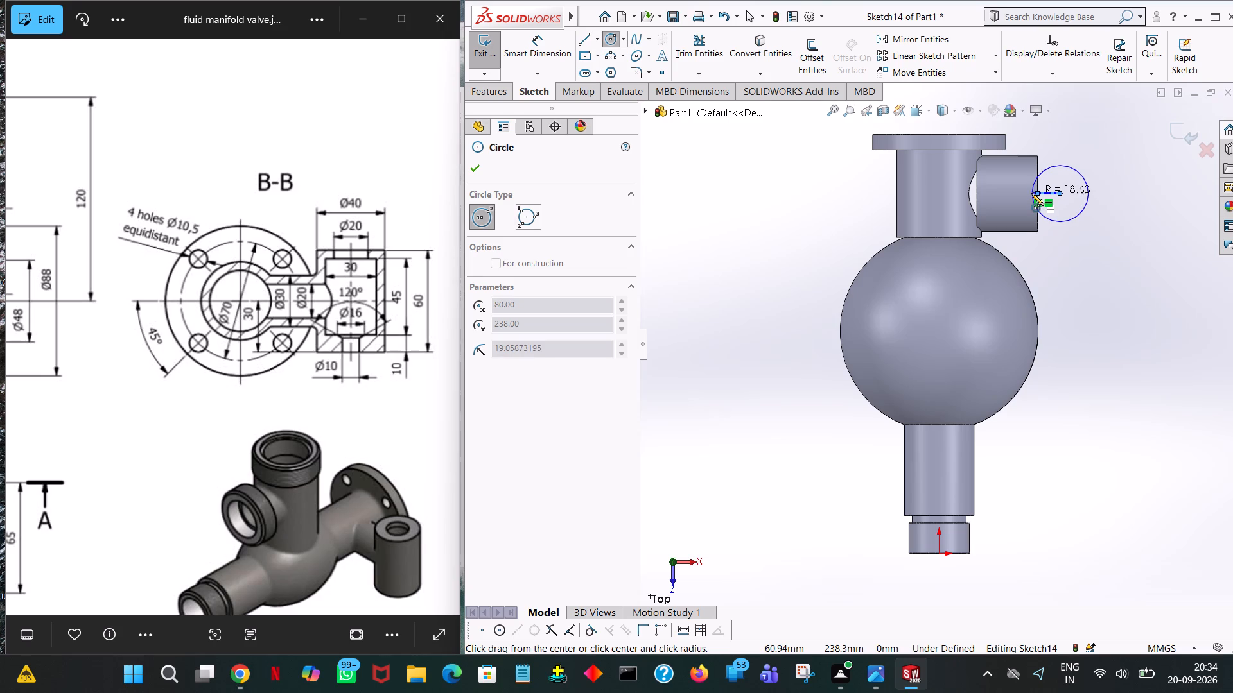
click(1031, 193)
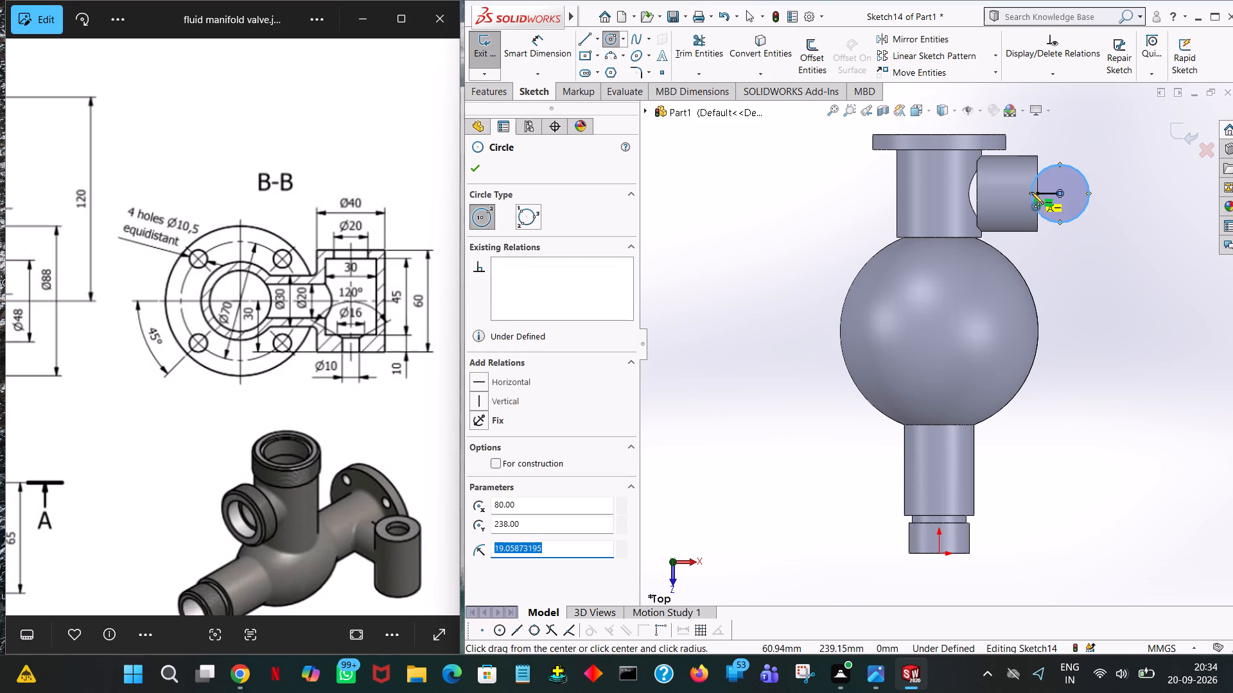
text(20)
key(Return)
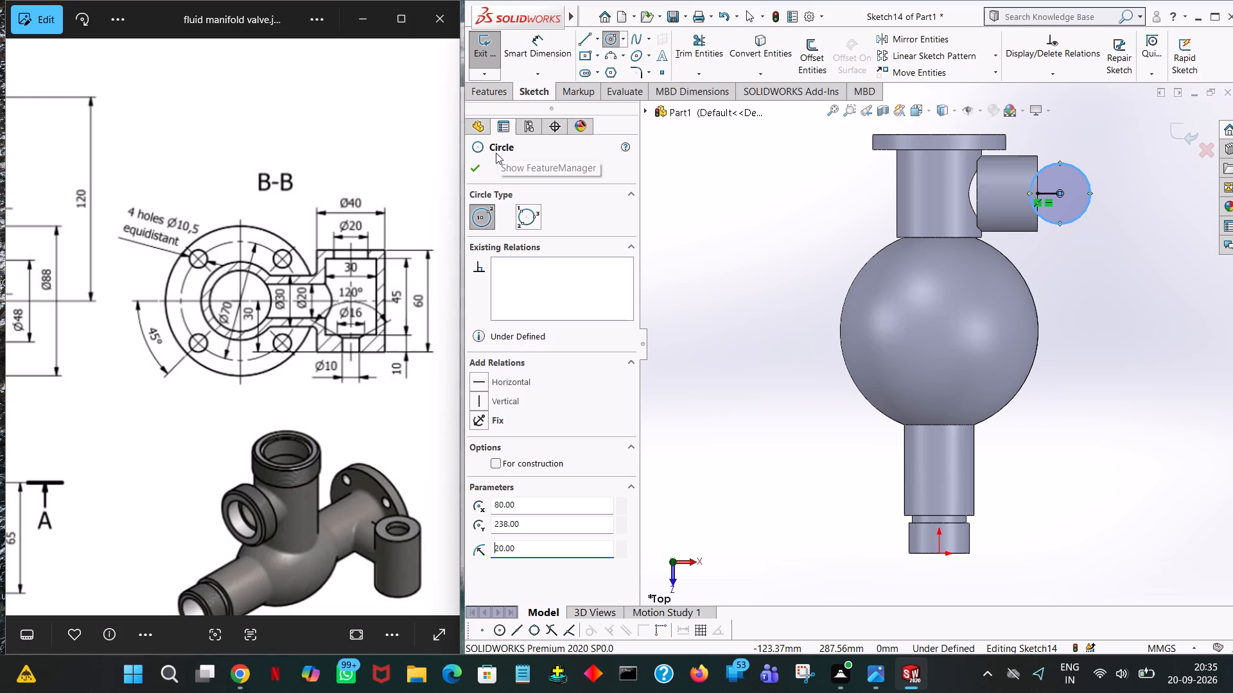
click(468, 166)
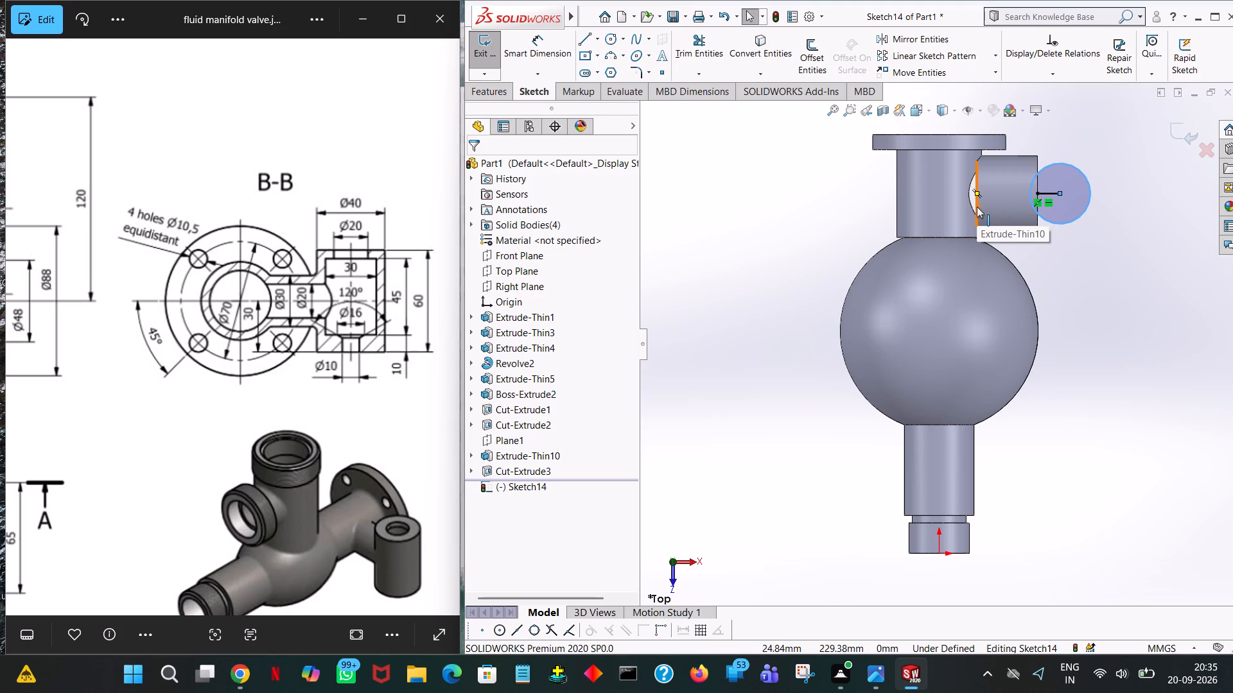
Boss-extrude the circle region mid-plane by 60 mm as a one-direction thin feature with a 15 mm wall outside the circle.
middle_drag(1117, 228, 1082, 232)
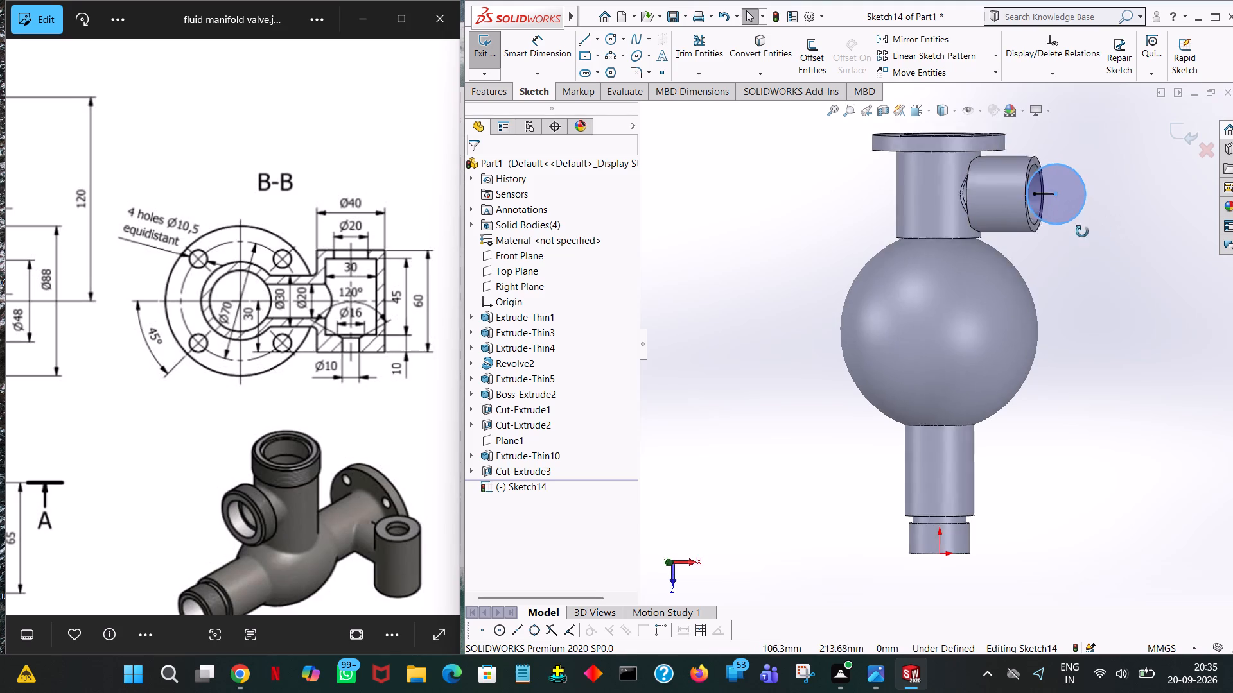
middle_drag(1082, 232, 1022, 192)
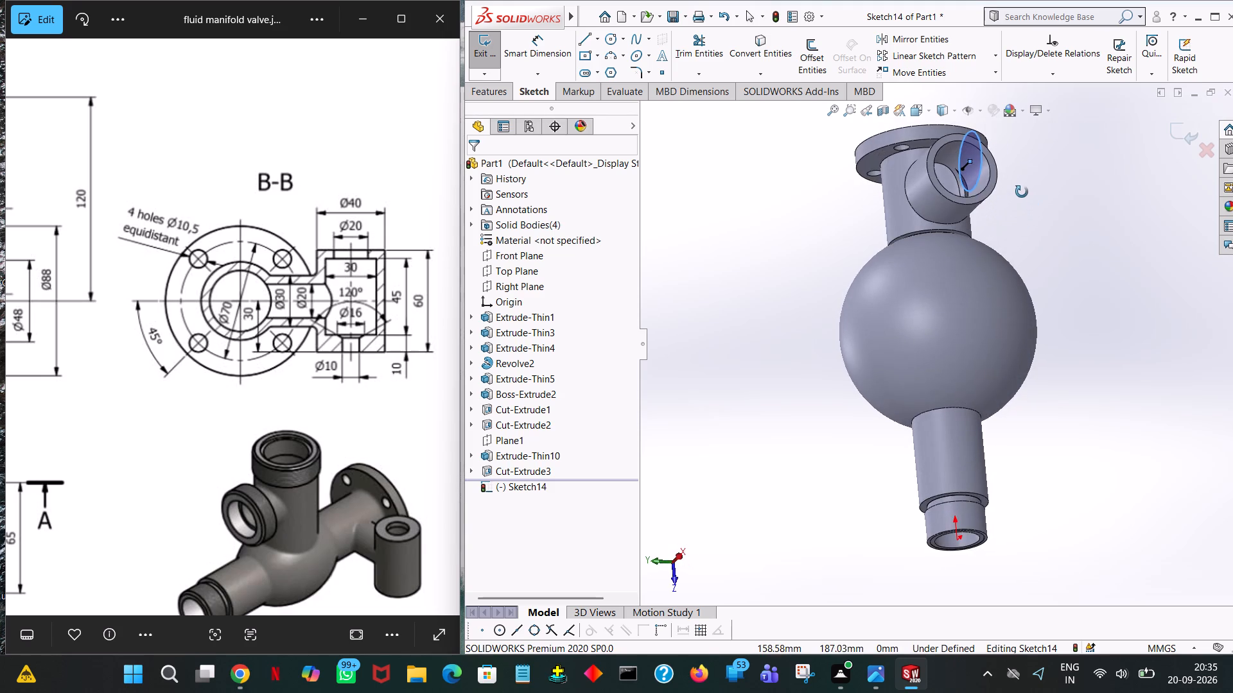
middle_drag(1022, 192, 1108, 212)
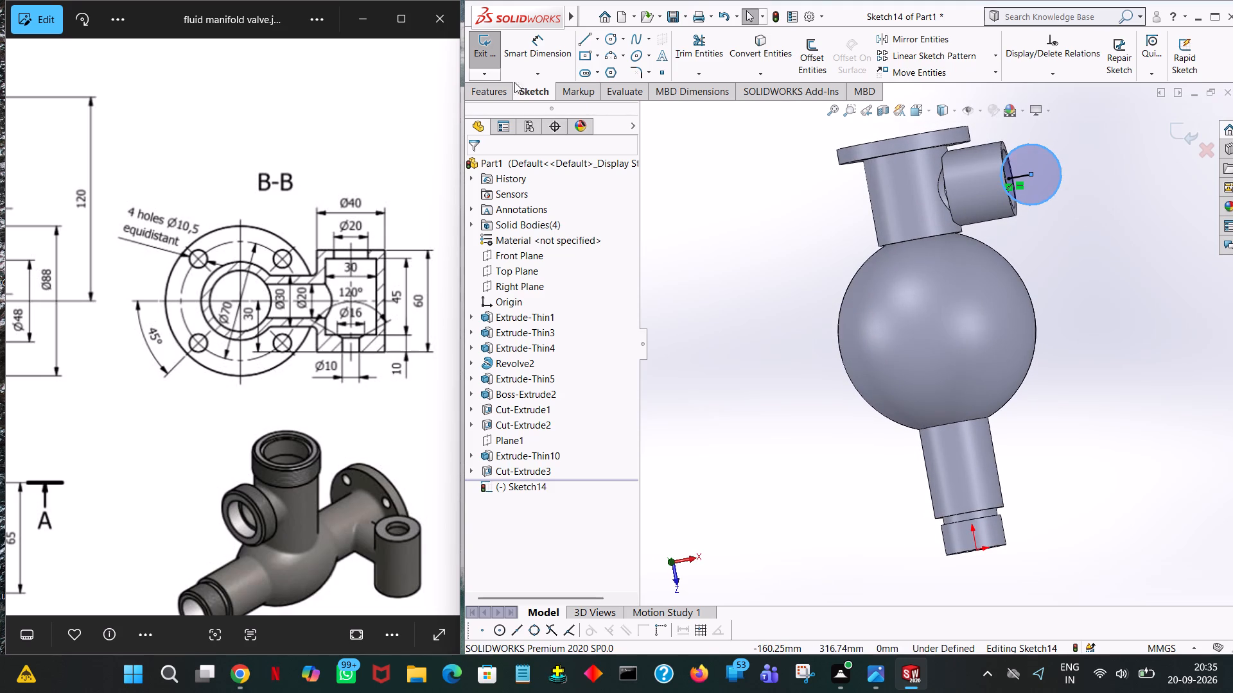
click(477, 91)
click(497, 60)
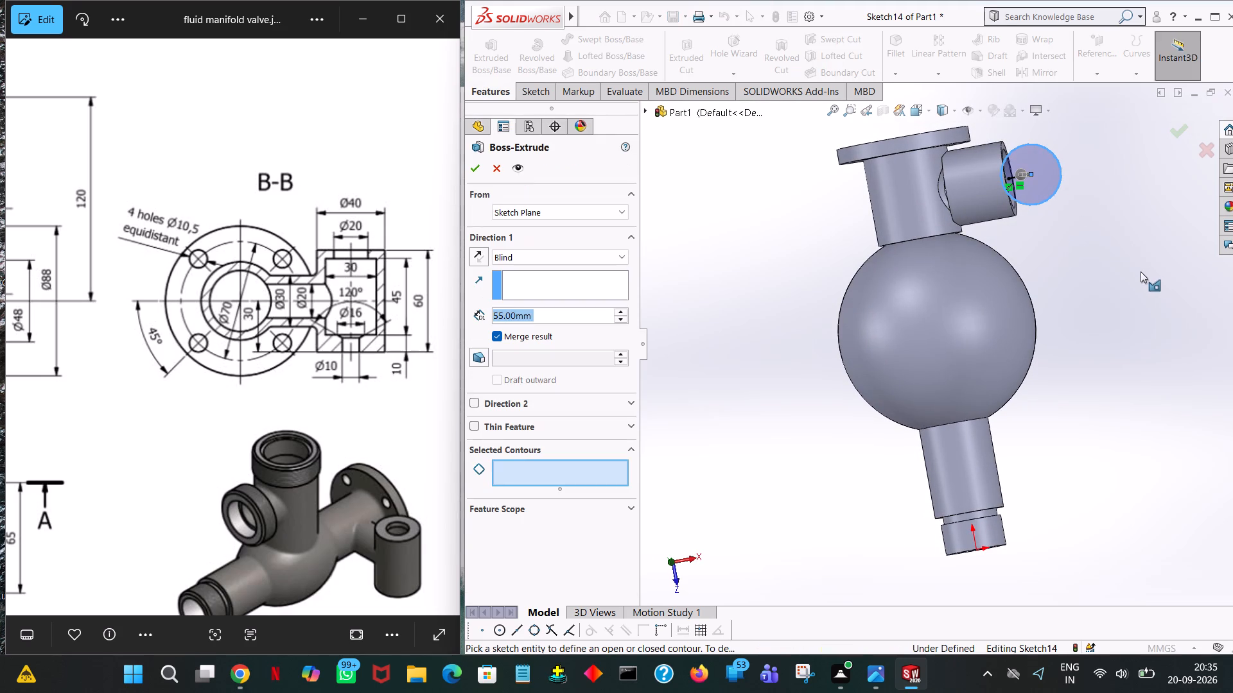
click(1036, 161)
middle_drag(1125, 242, 1092, 243)
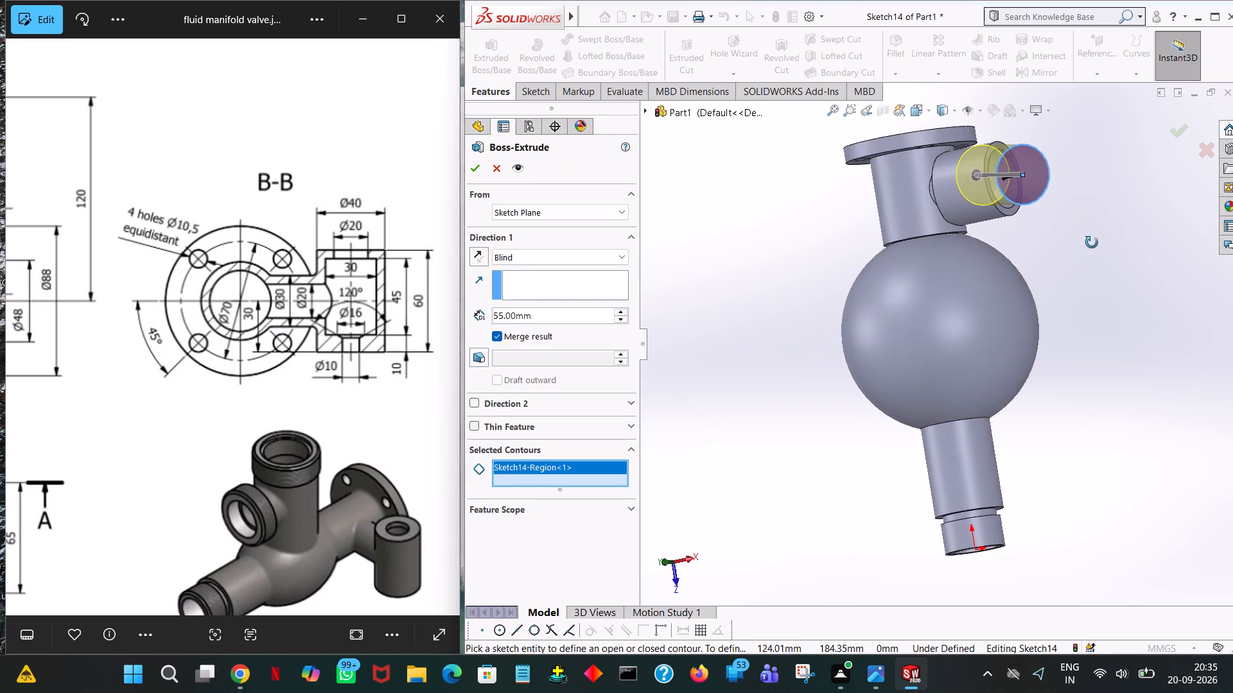
middle_drag(1092, 243, 1032, 260)
click(509, 258)
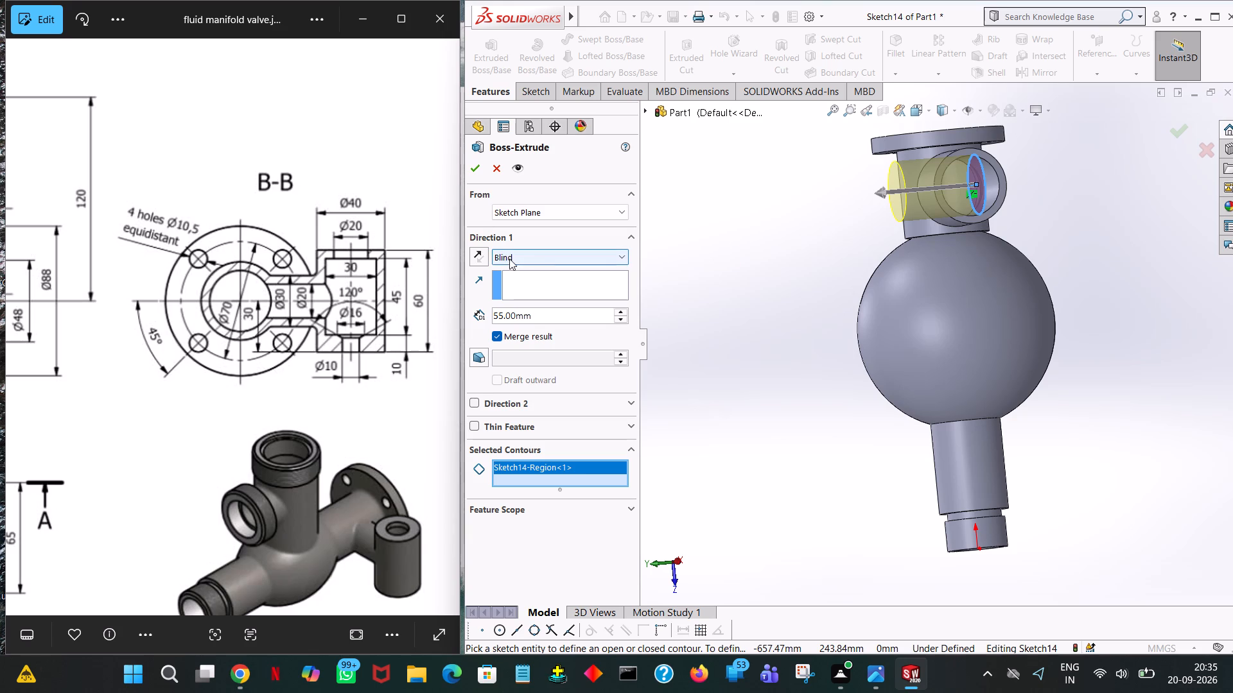
click(528, 336)
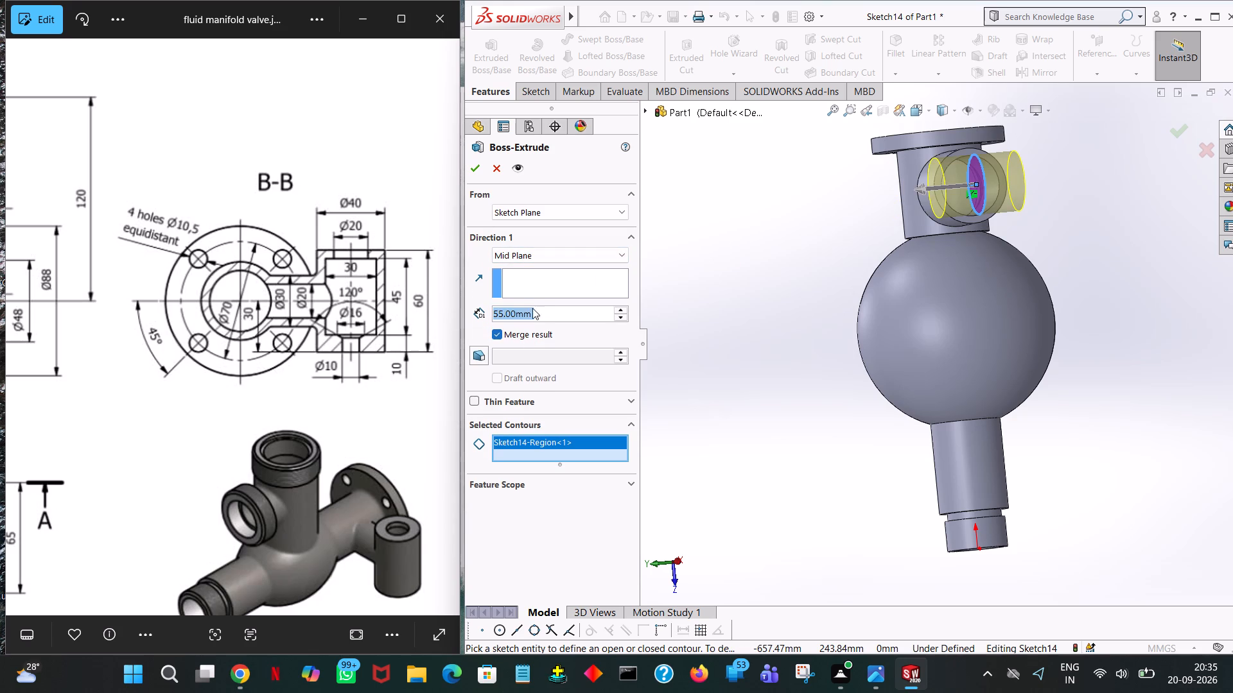
text(60)
key(Return)
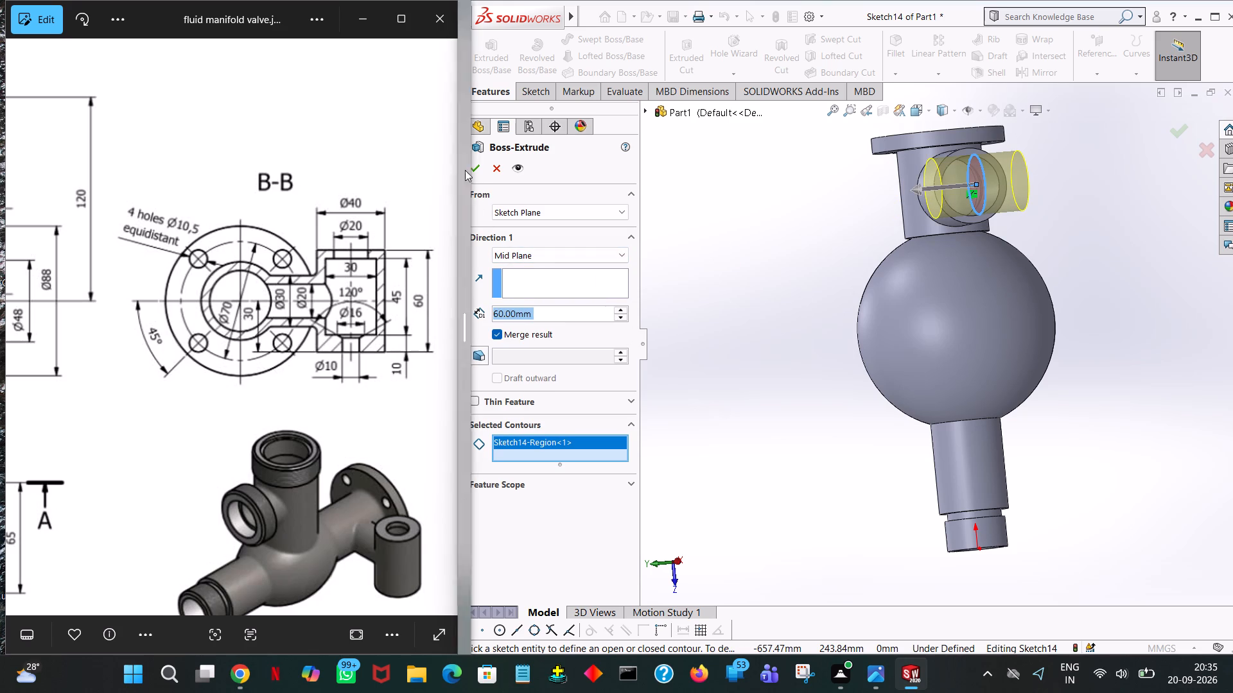
click(478, 402)
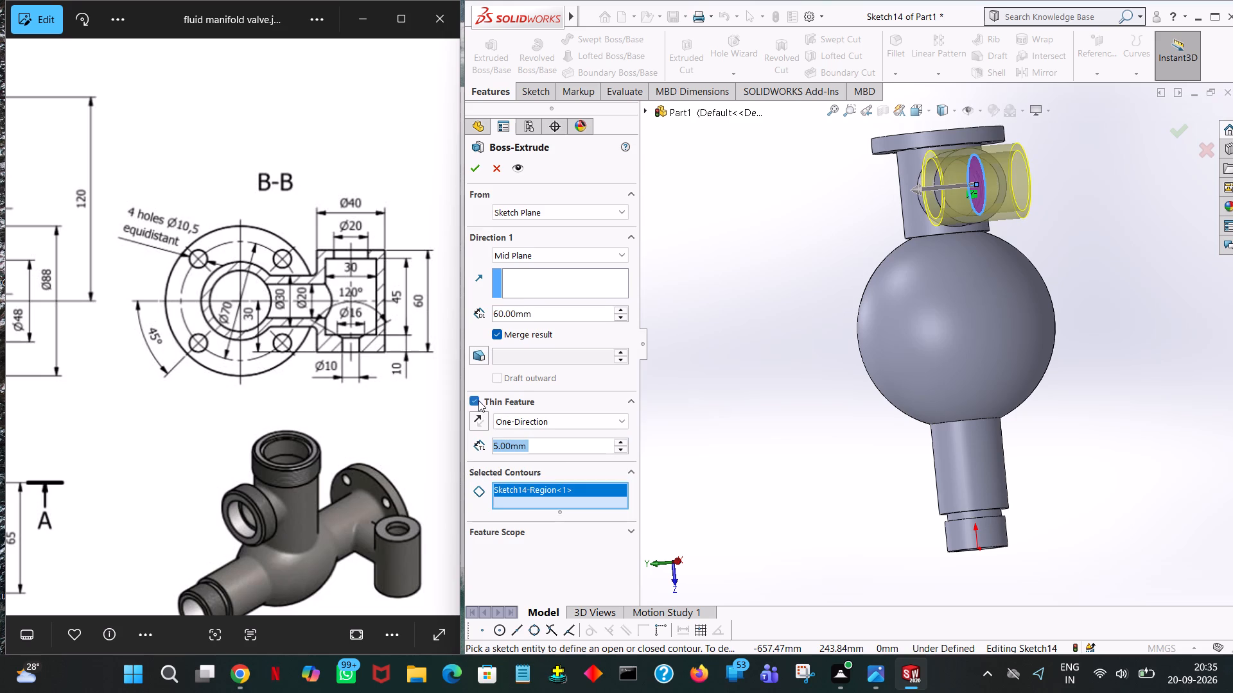
middle_drag(620, 377, 780, 392)
middle_drag(780, 393, 828, 400)
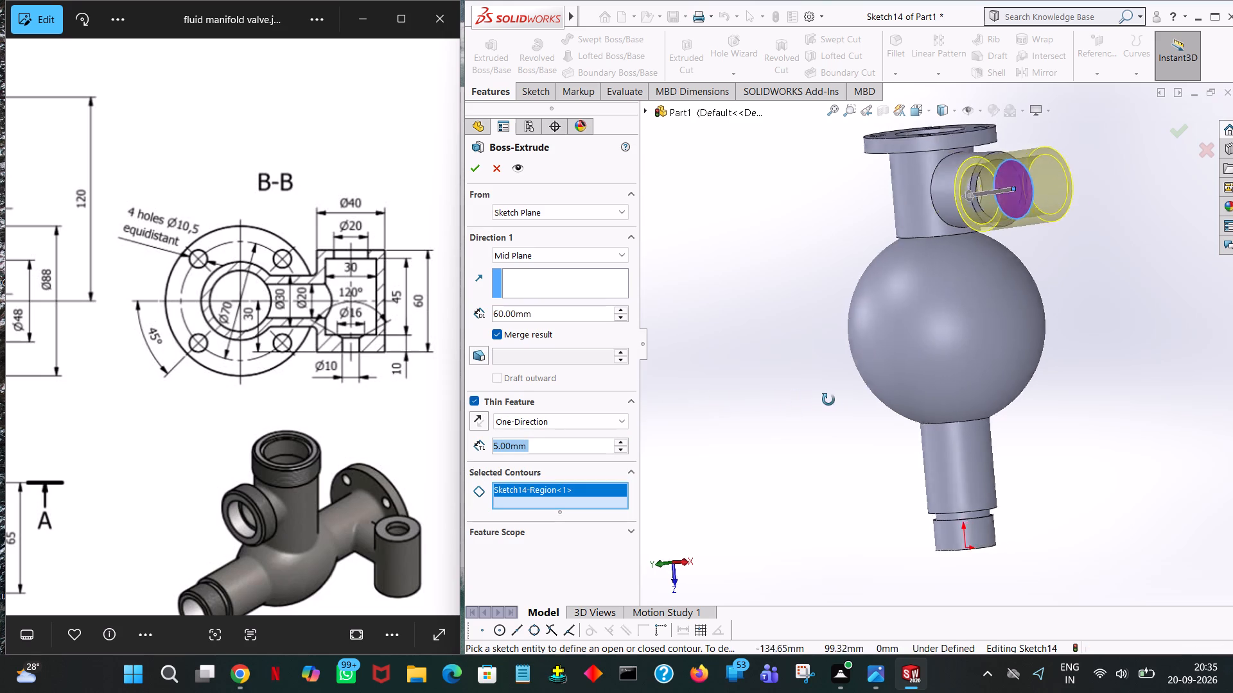
middle_drag(828, 400, 886, 382)
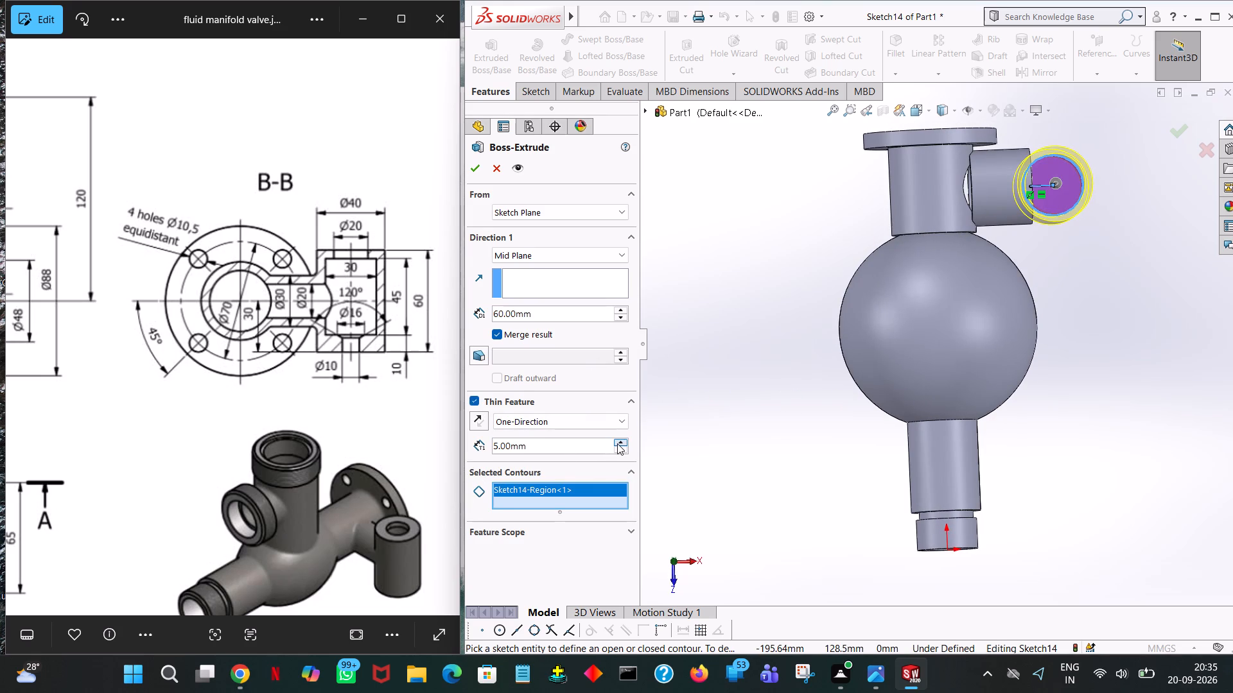
click(617, 443)
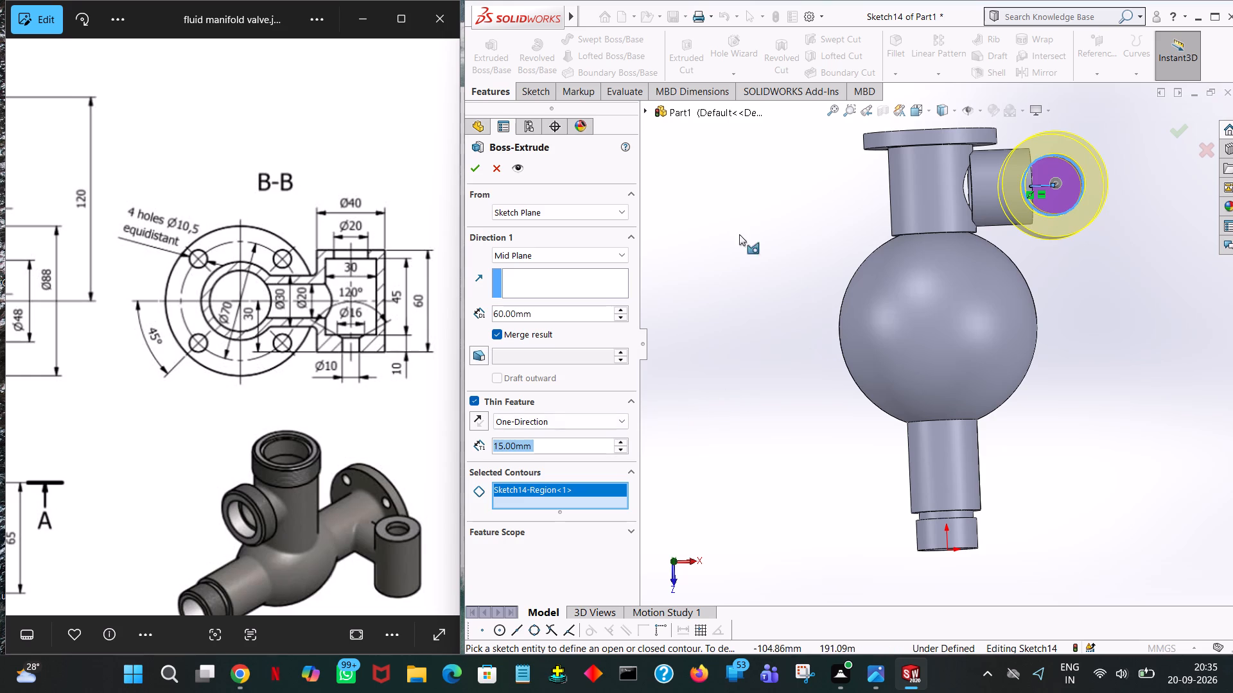
click(473, 171)
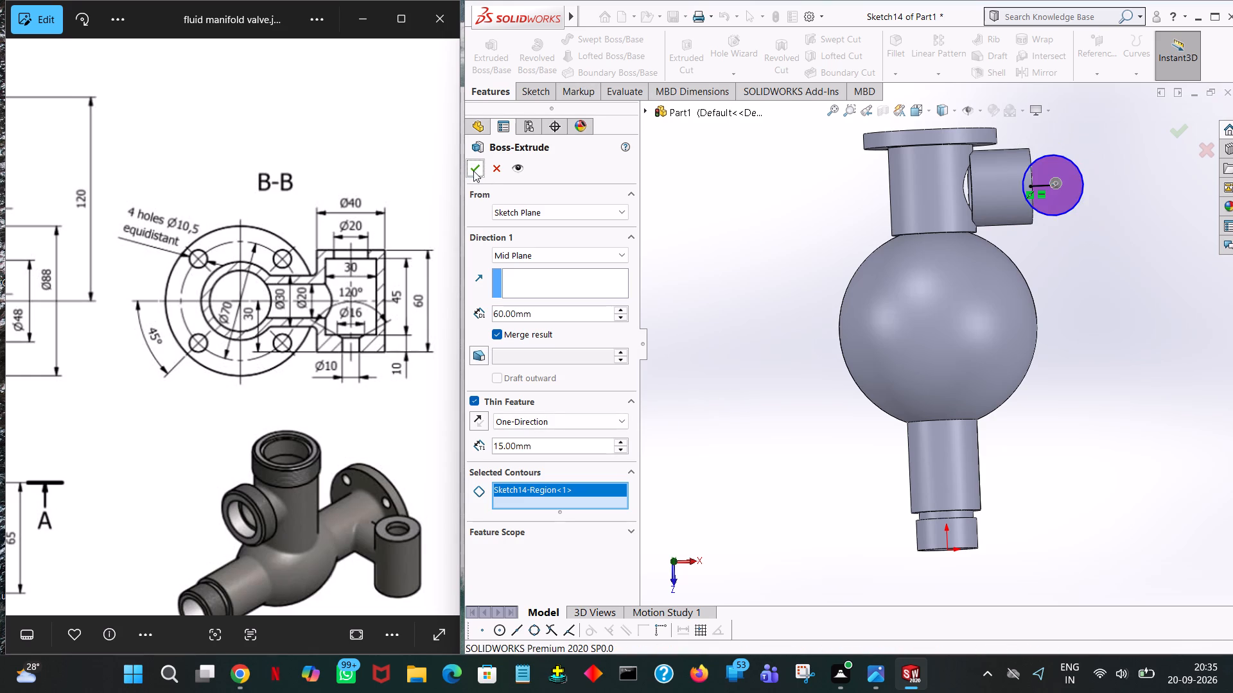
Examine the new hollow cylinder and its junction with the side branch from several angles.
middle_drag(1105, 315, 1085, 395)
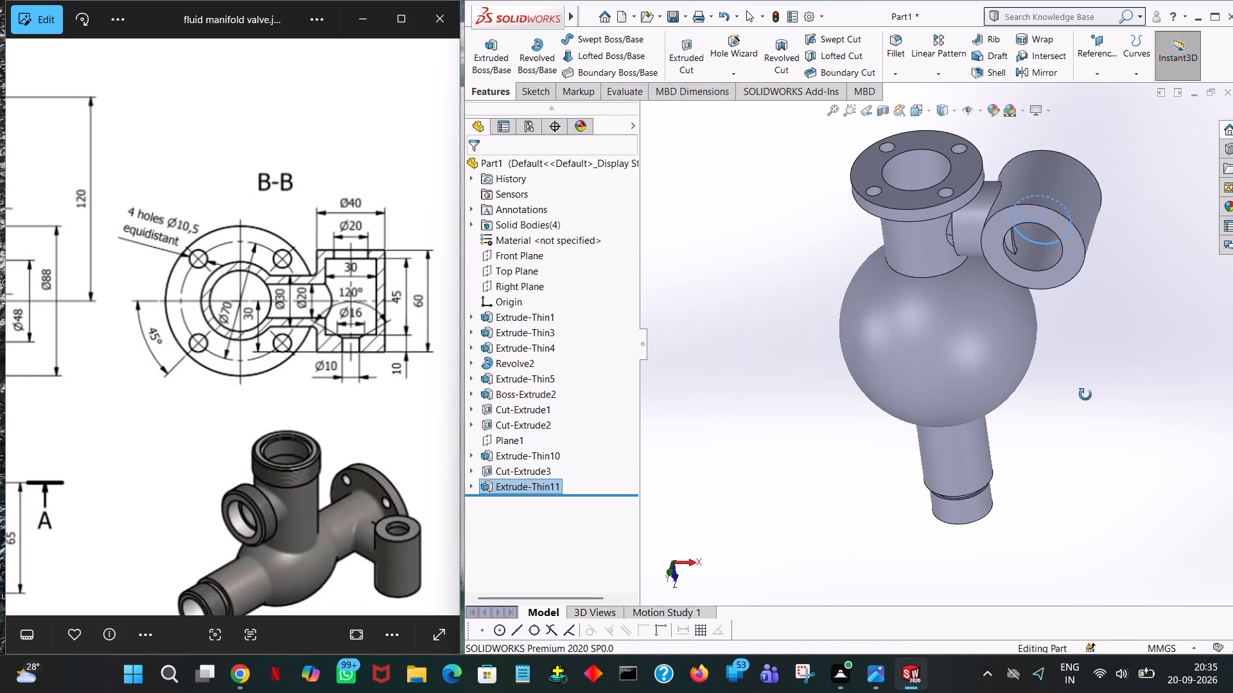
middle_drag(1085, 395, 1088, 337)
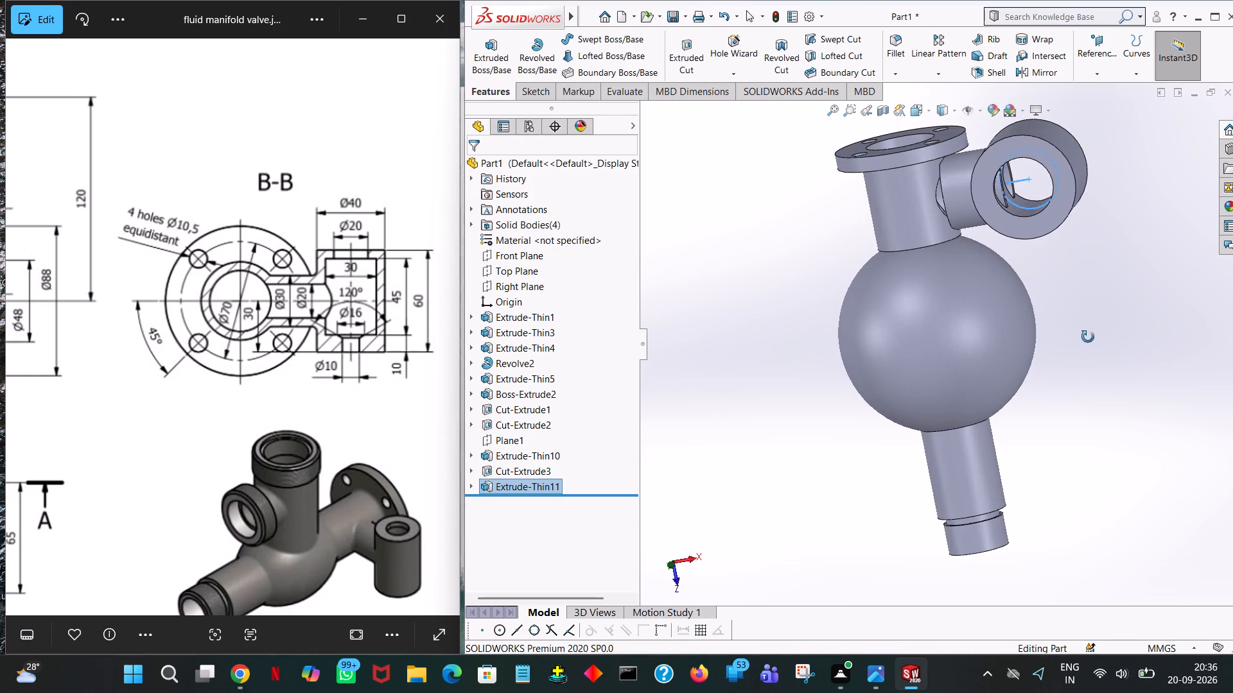
middle_drag(1088, 337, 1100, 326)
click(1101, 325)
middle_drag(1101, 316, 1027, 234)
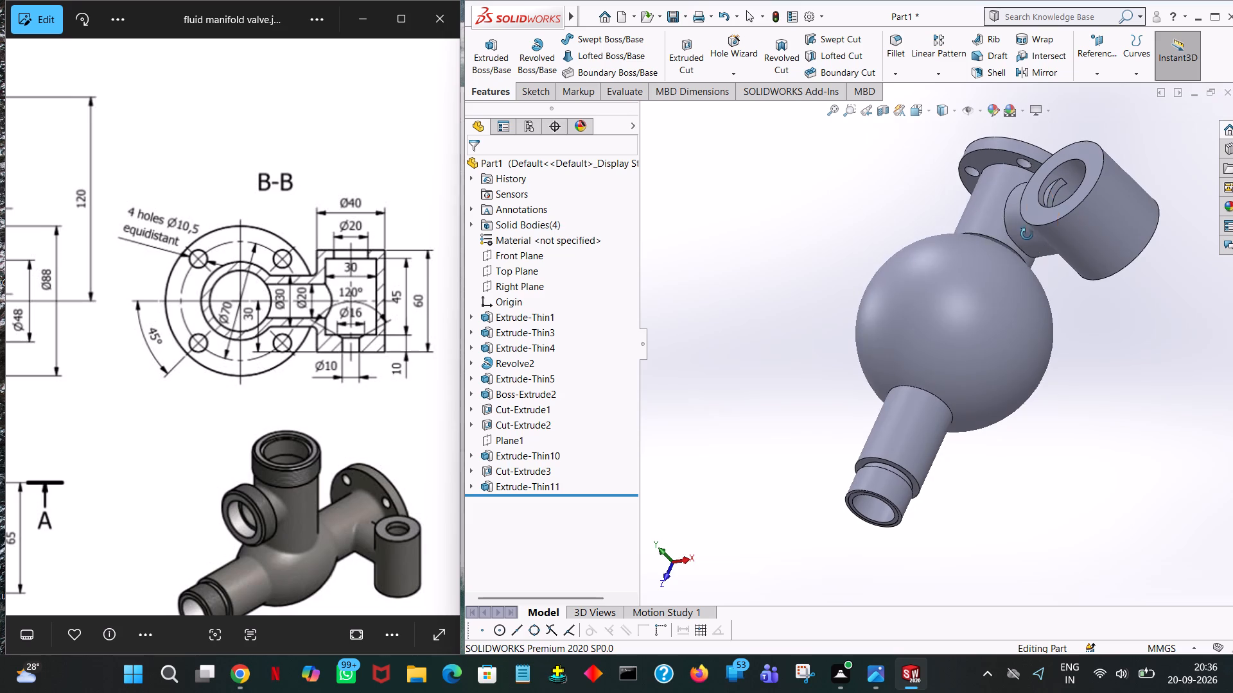
middle_drag(1027, 234, 1027, 234)
middle_drag(1027, 234, 965, 358)
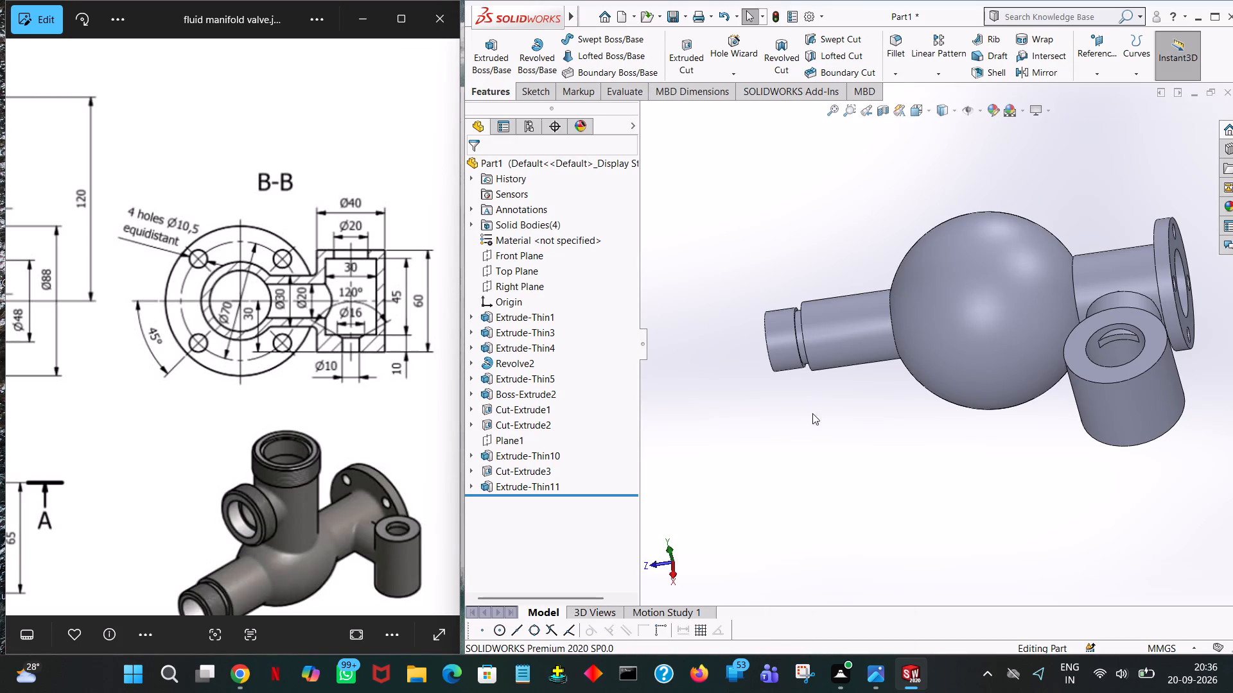
middle_drag(816, 417, 852, 376)
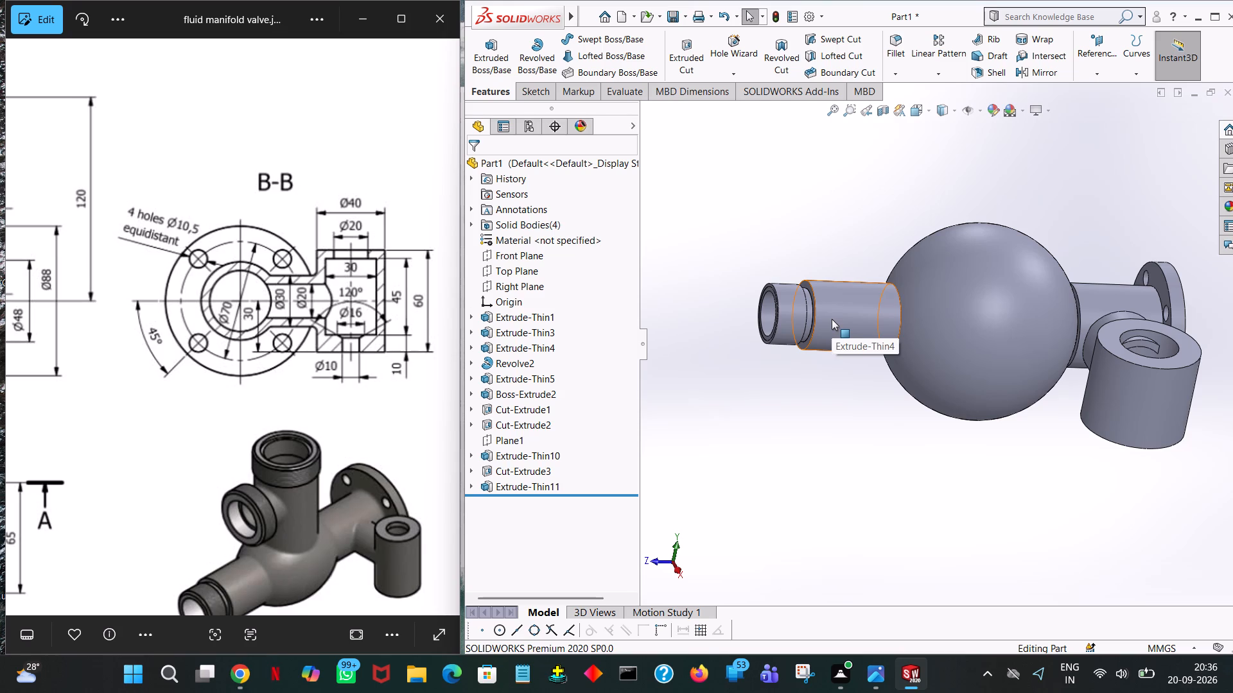
click(767, 442)
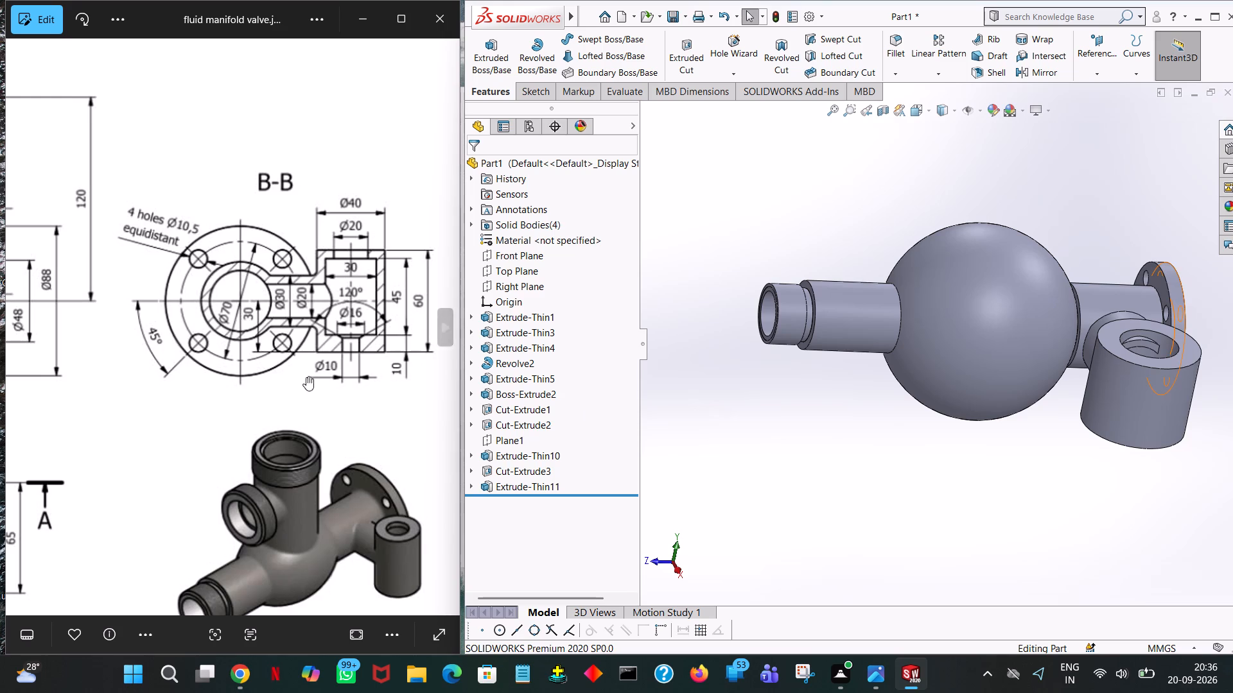
In the Photos drawing, examine section A-A and the dimensions of the central body and vertical port.
drag(198, 382, 453, 521)
drag(208, 278, 320, 336)
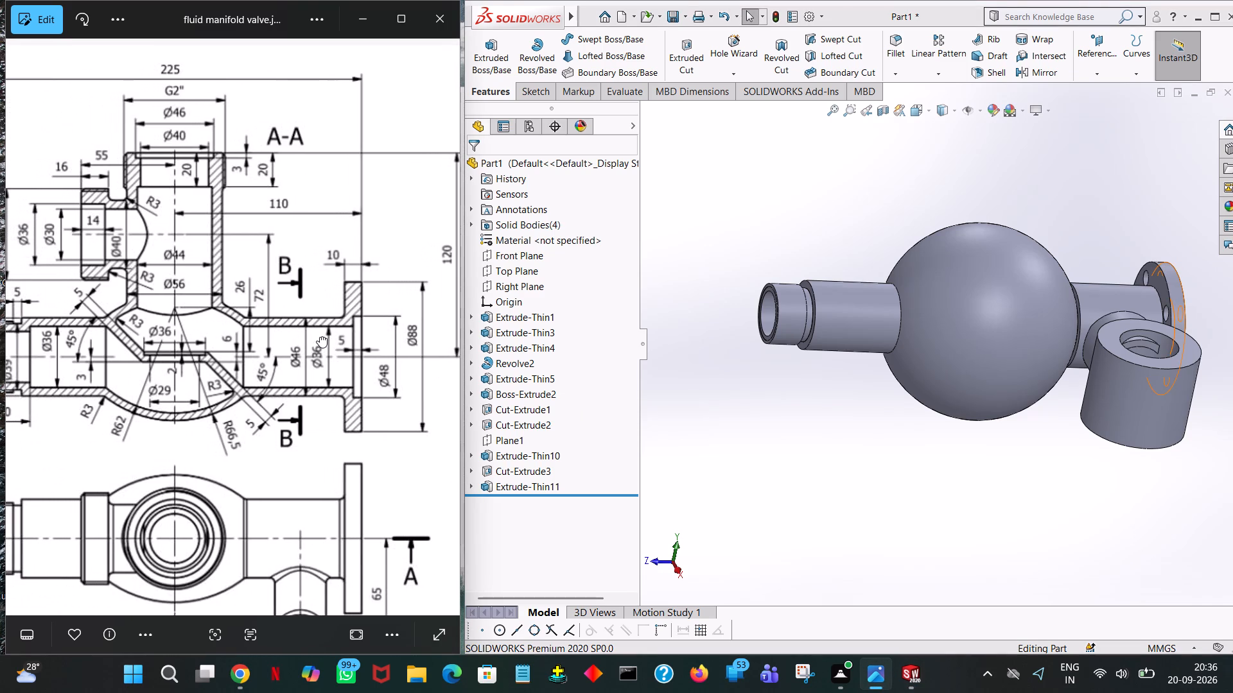
drag(320, 336, 340, 343)
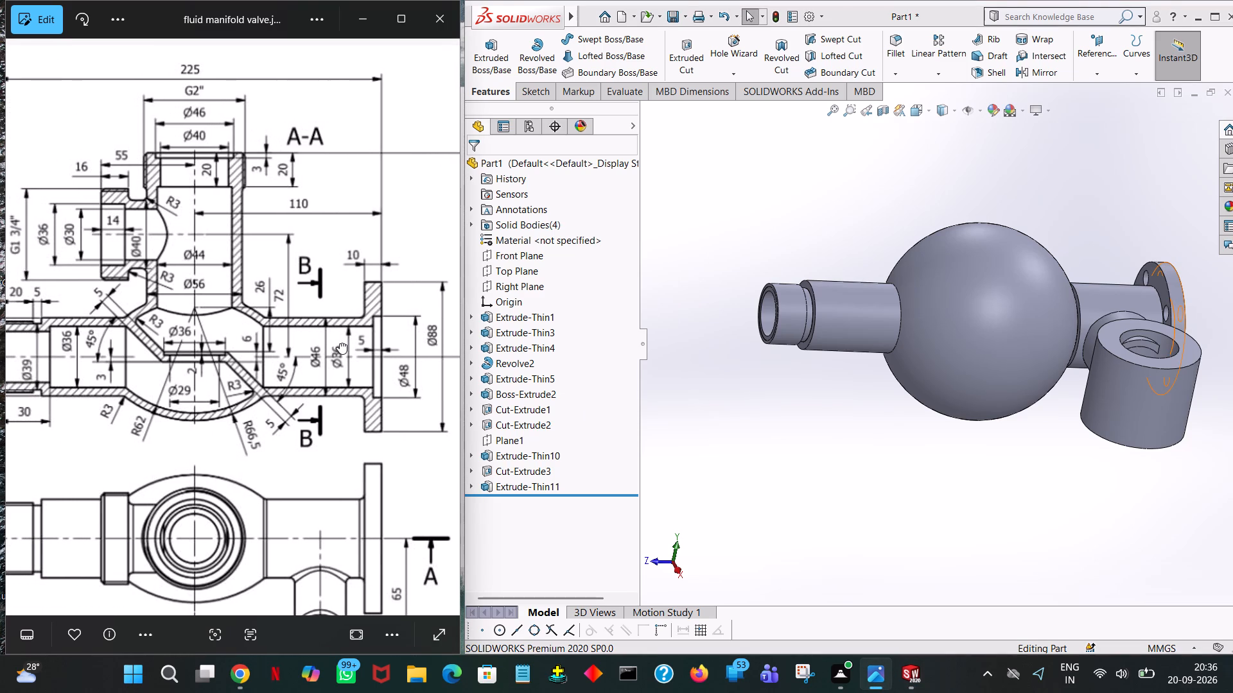
drag(340, 343, 339, 342)
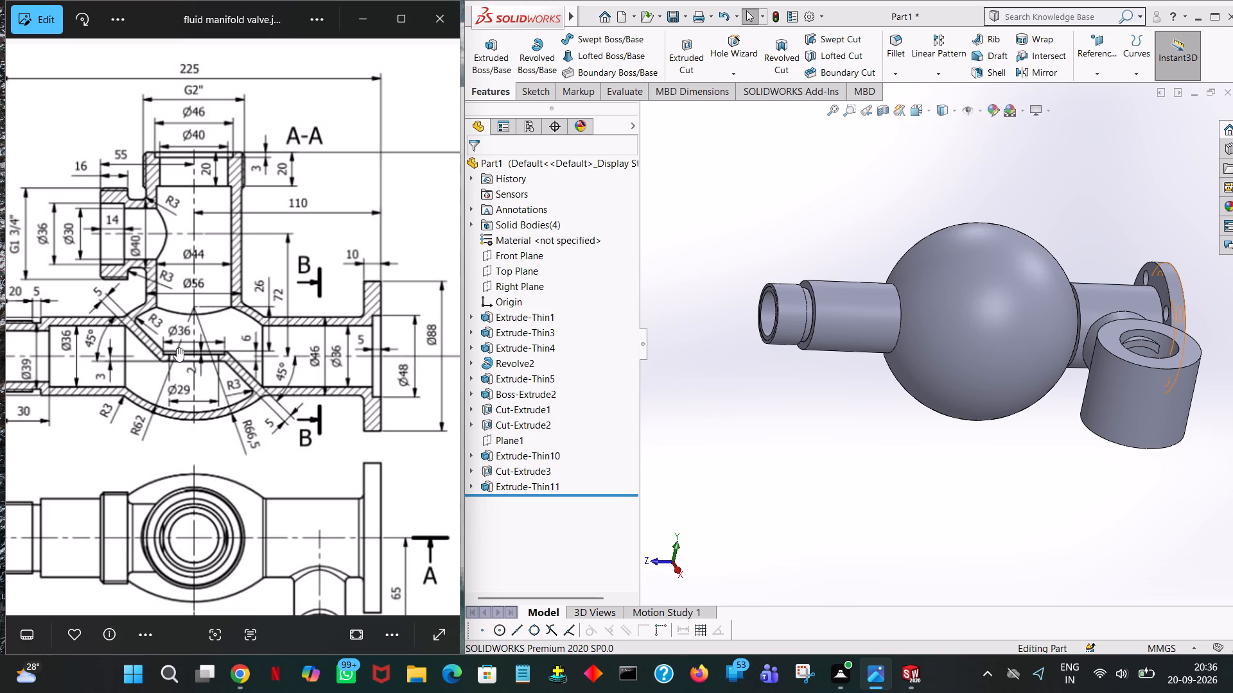
middle_drag(229, 296, 232, 297)
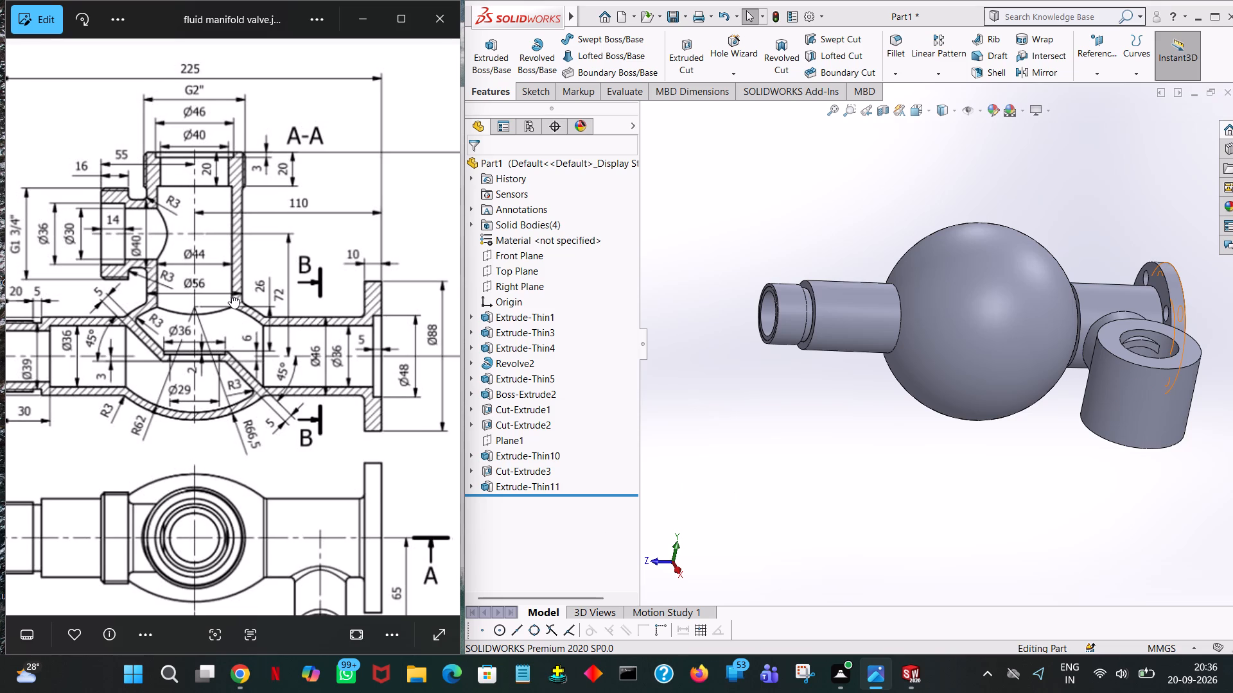
middle_drag(232, 297, 260, 321)
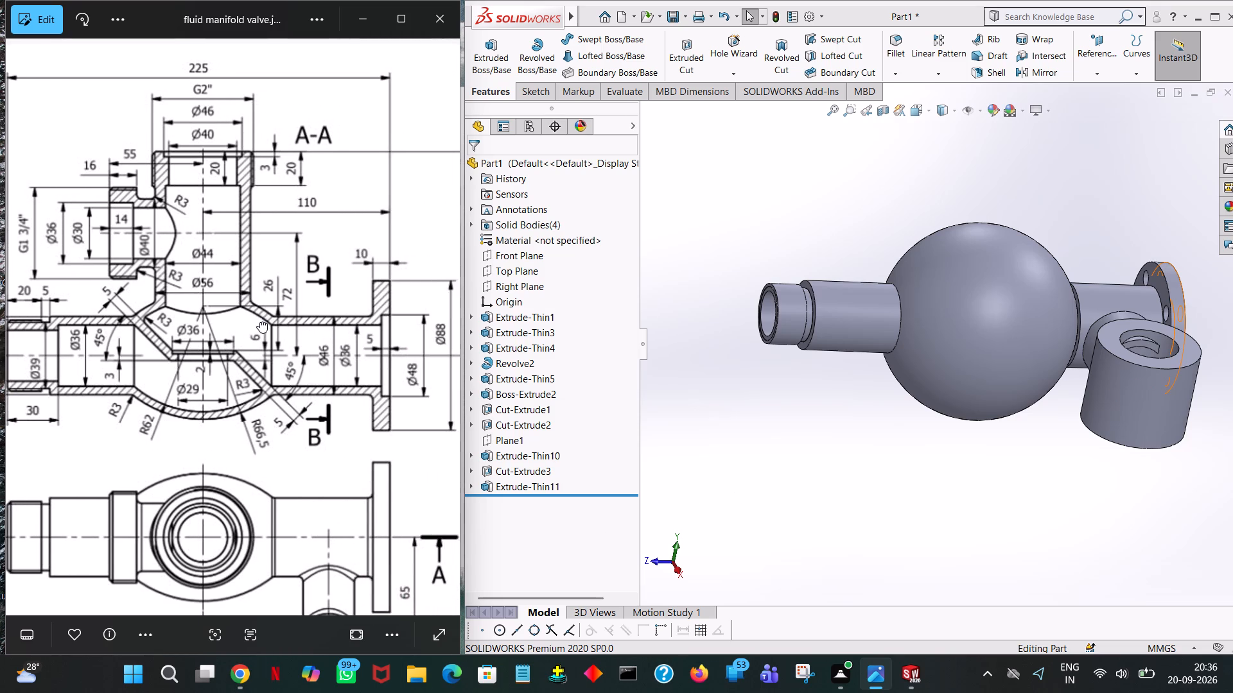
Examine the central body and vertical port dimensions in section A-A, comparing them with the modelled valve body.
middle_drag(260, 321, 379, 341)
middle_drag(379, 341, 345, 341)
middle_click(323, 339)
middle_drag(301, 339, 277, 339)
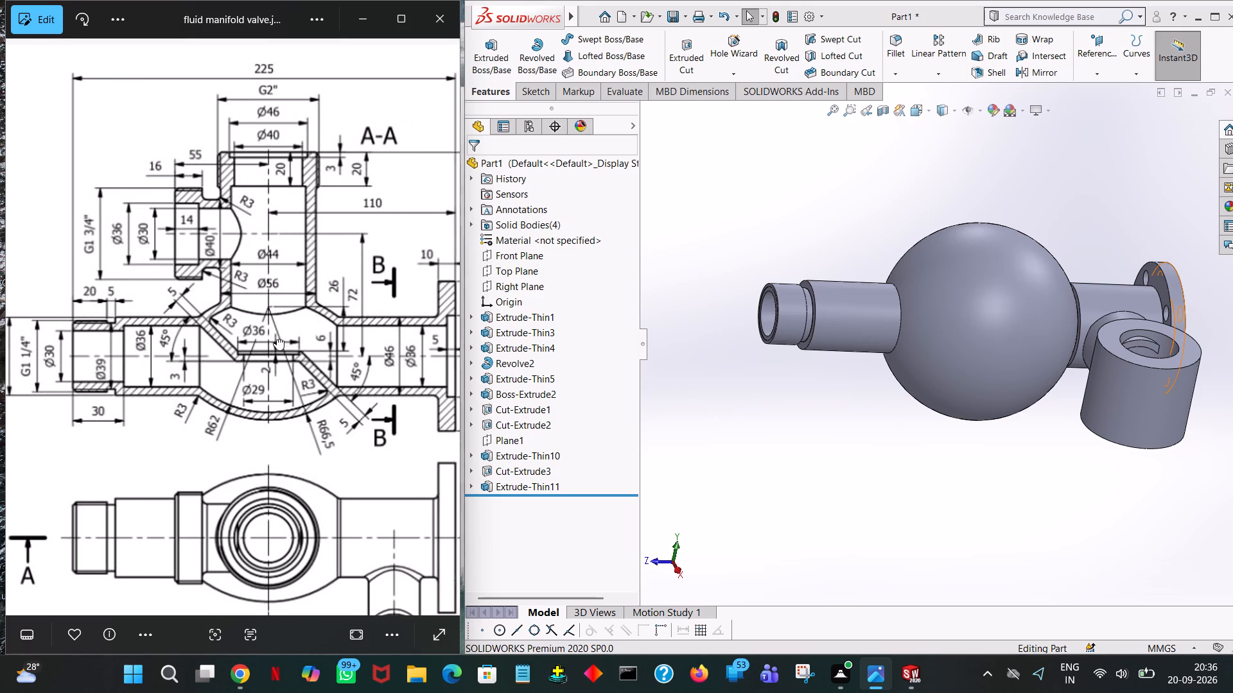
middle_drag(277, 339, 263, 339)
middle_click(263, 339)
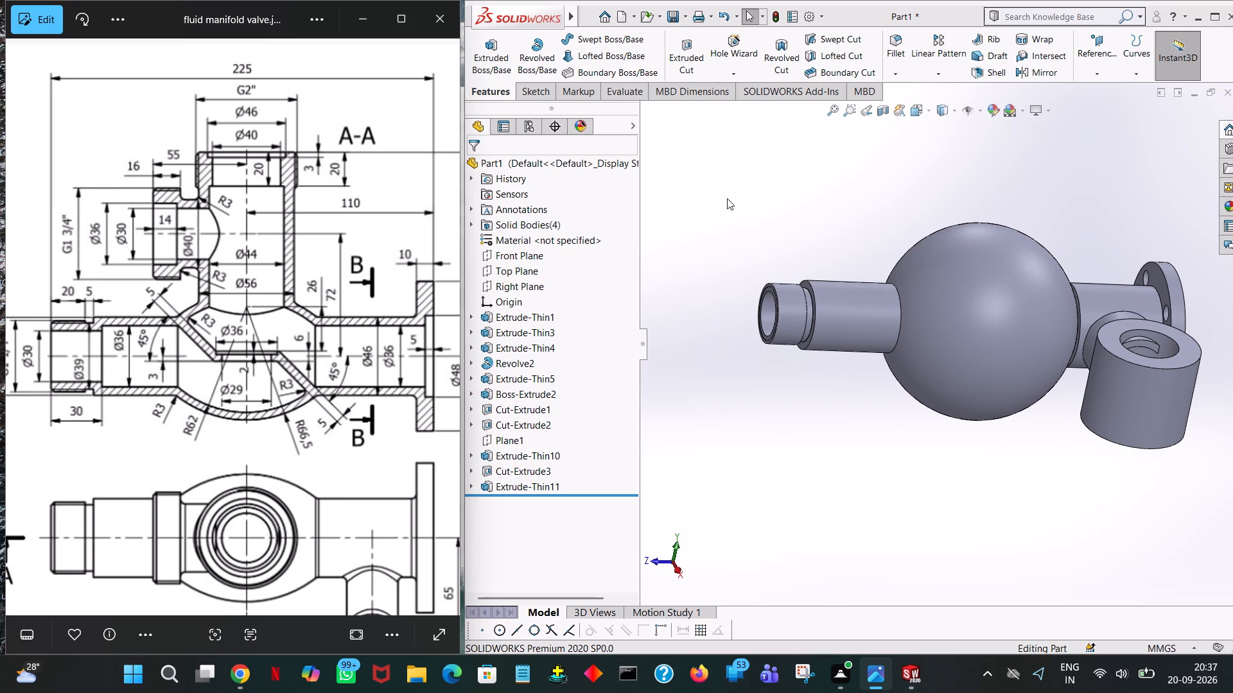
middle_drag(953, 200, 900, 205)
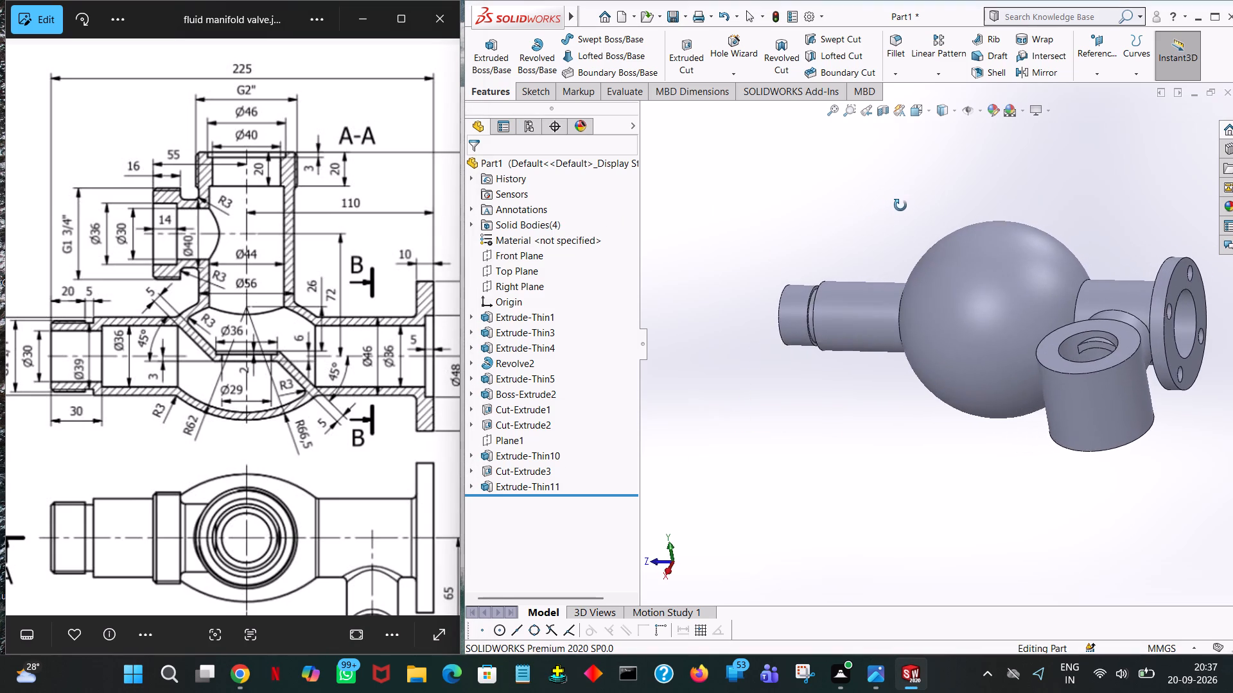
middle_drag(900, 205, 905, 202)
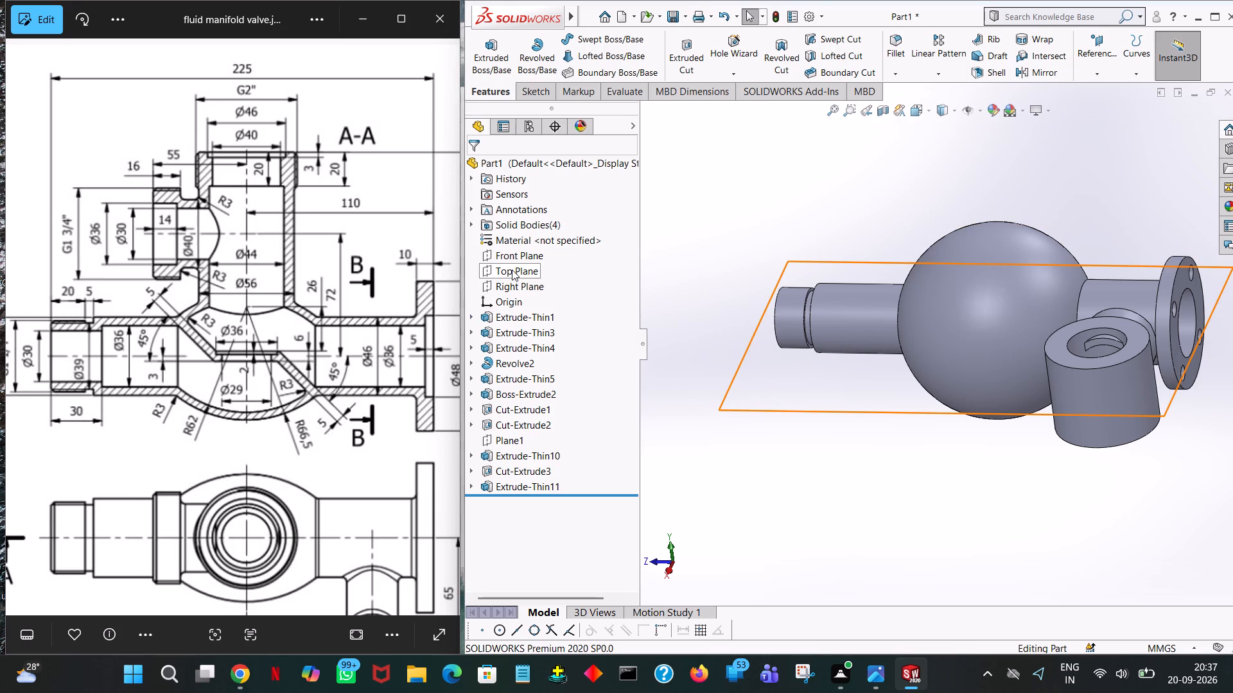
Create a reference plane parallel to the Top Plane, offset 50 mm upward through the upper part of the sphere.
click(512, 269)
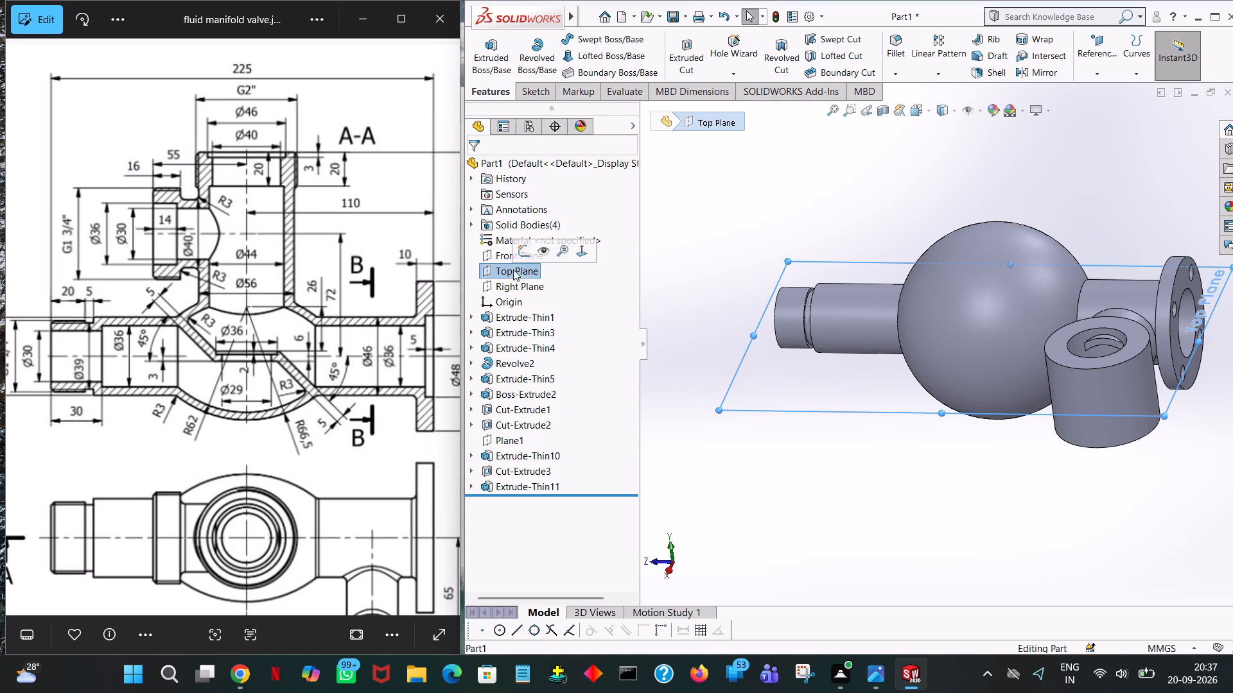
middle_drag(676, 290, 853, 295)
middle_drag(867, 298, 713, 224)
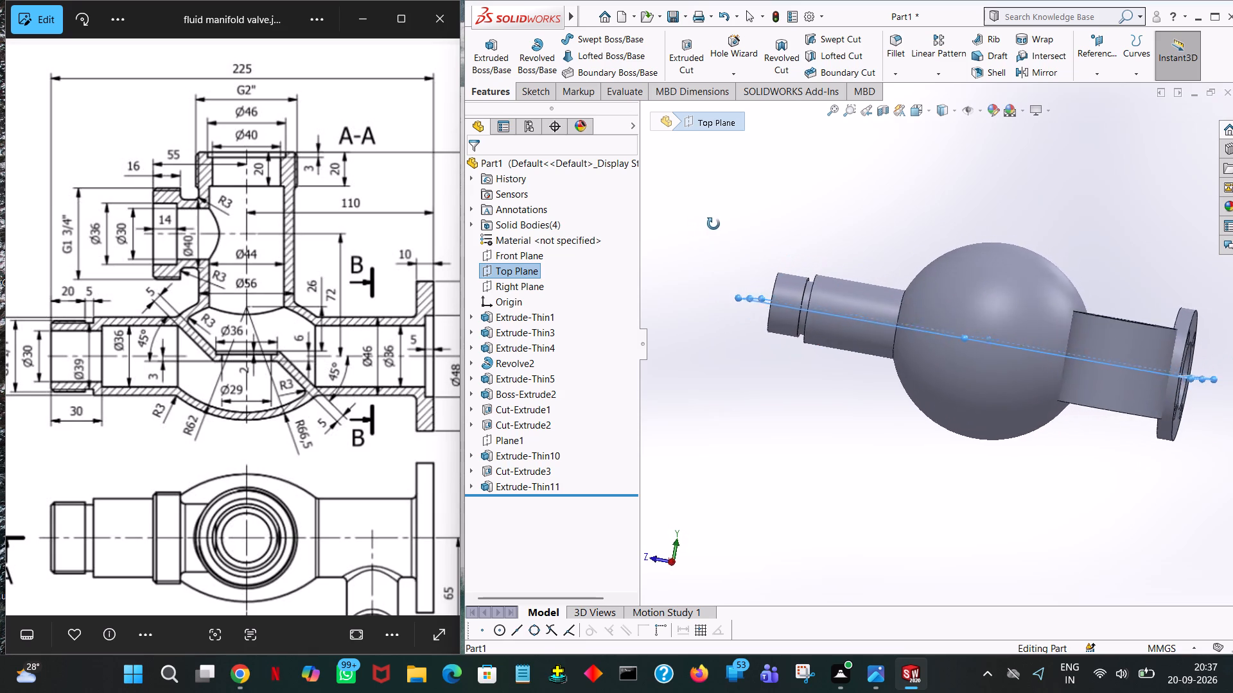
middle_drag(713, 224, 751, 232)
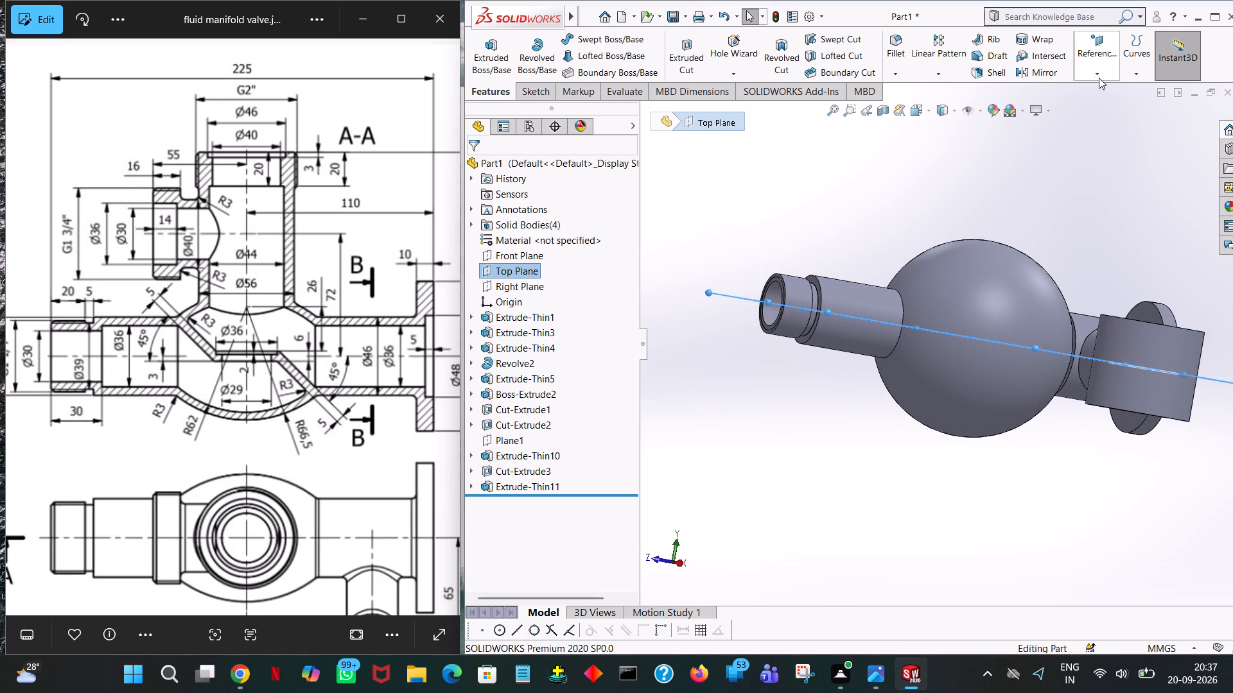
click(1099, 78)
click(1100, 85)
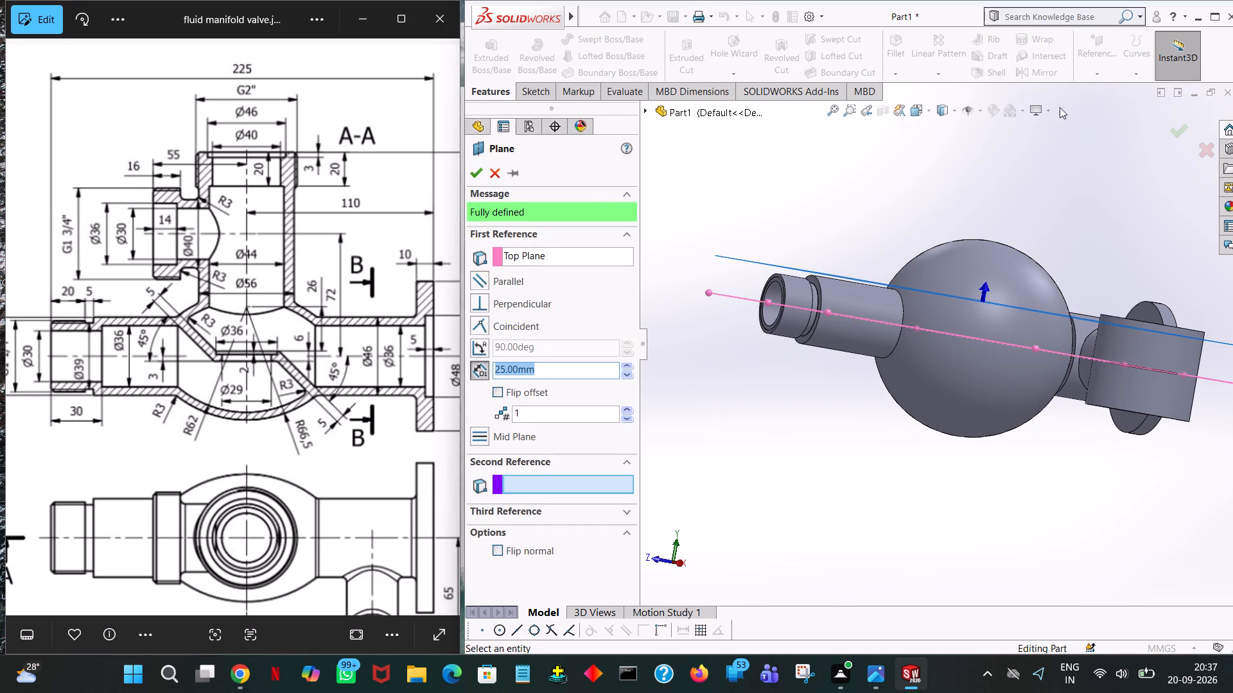
click(627, 367)
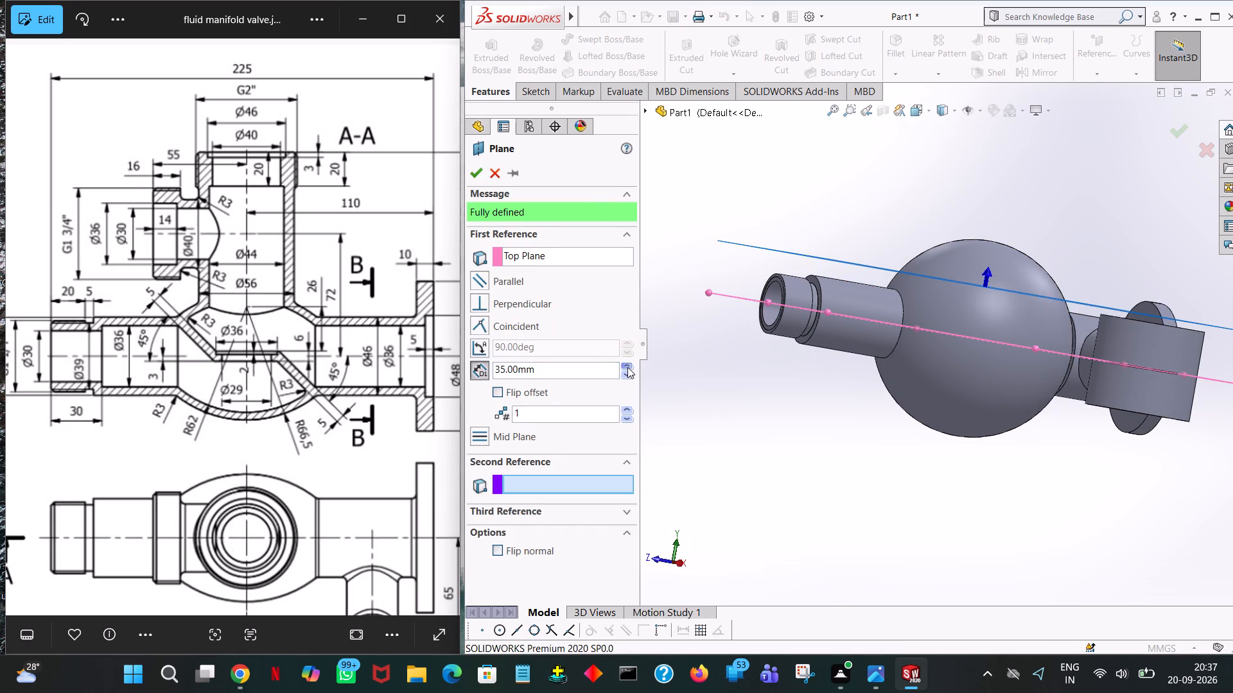
click(627, 367)
click(627, 367)
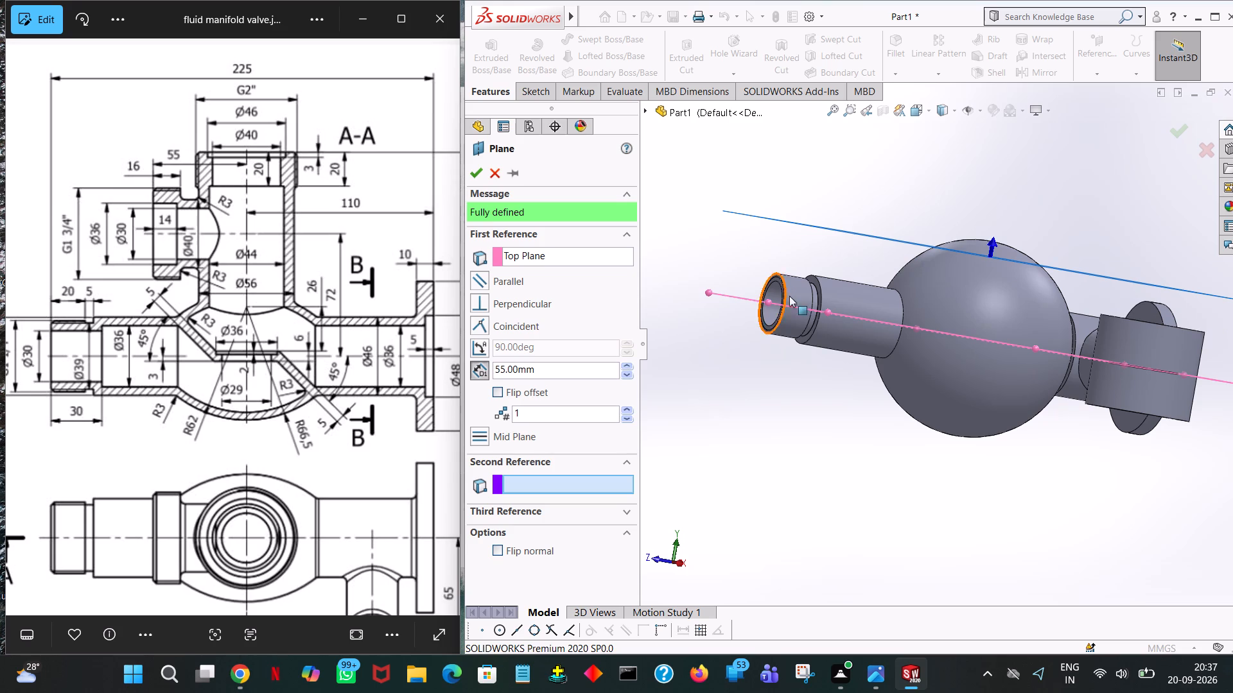
middle_drag(877, 195, 840, 311)
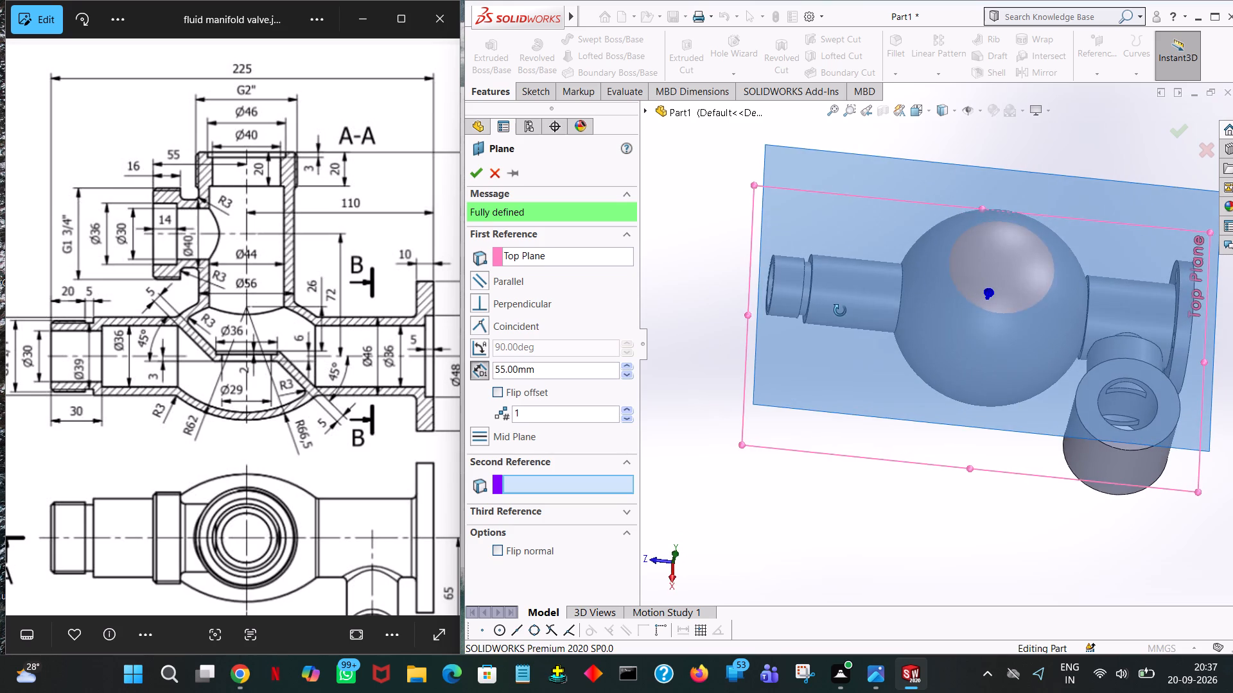
middle_drag(840, 311, 846, 200)
click(554, 373)
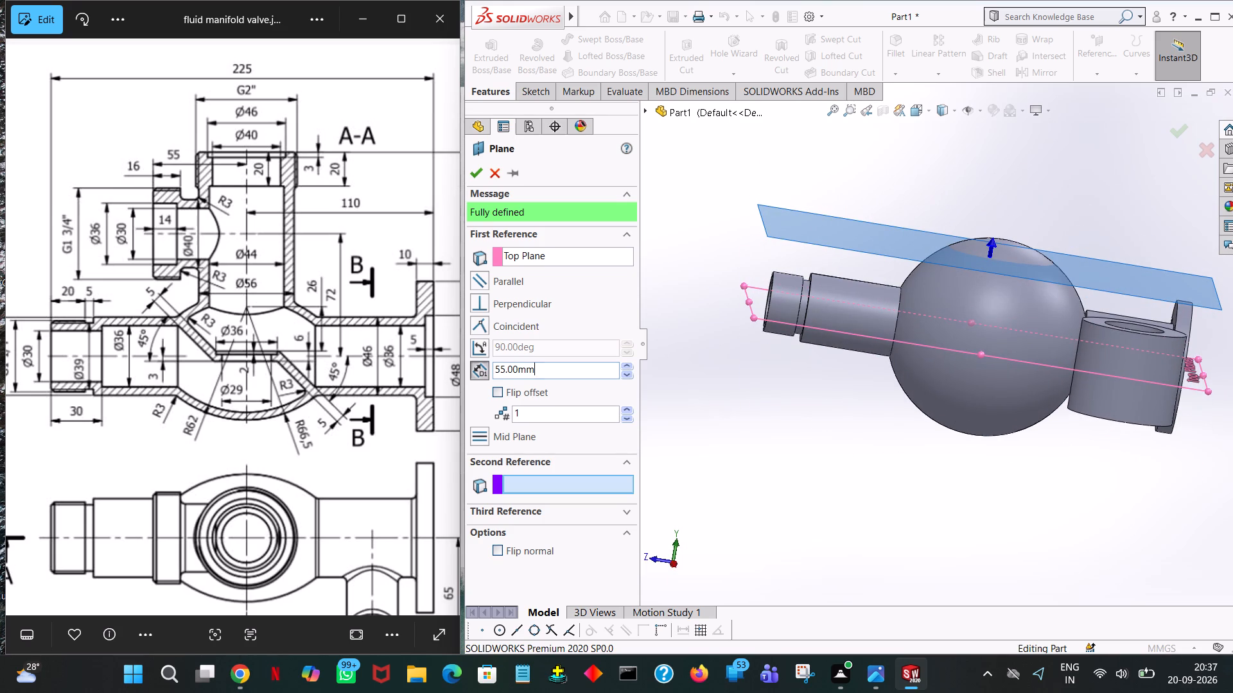
click(555, 374)
text(50)
click(678, 284)
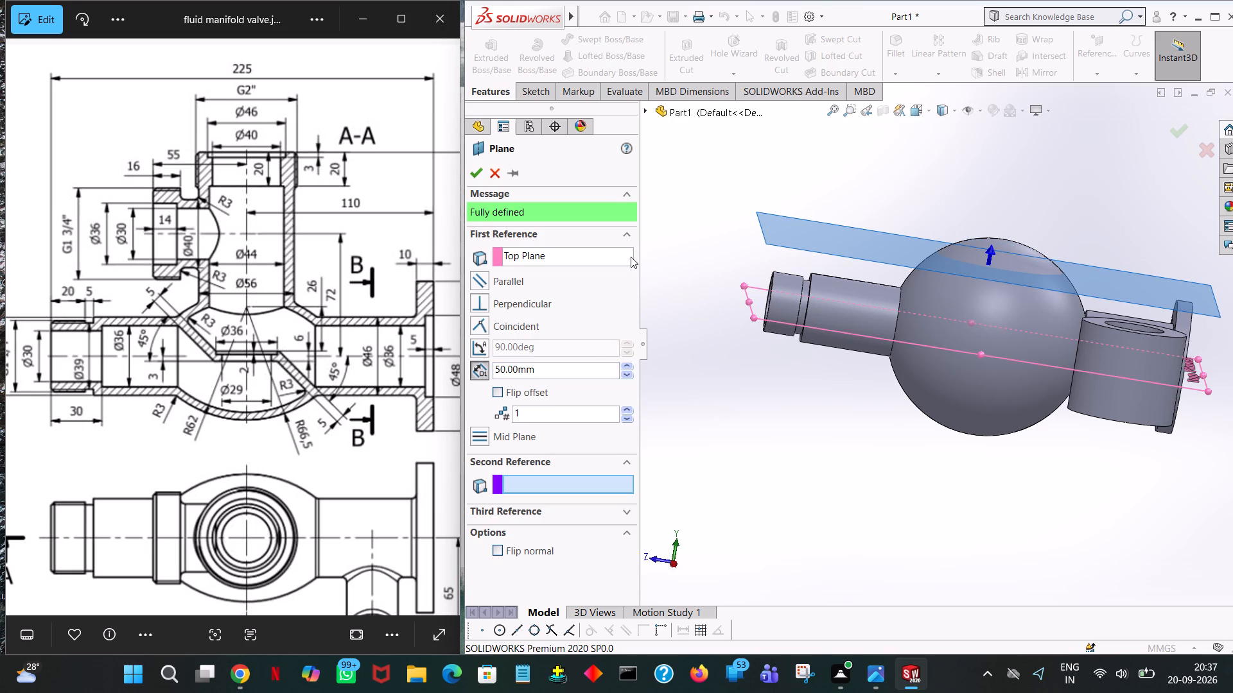
click(477, 171)
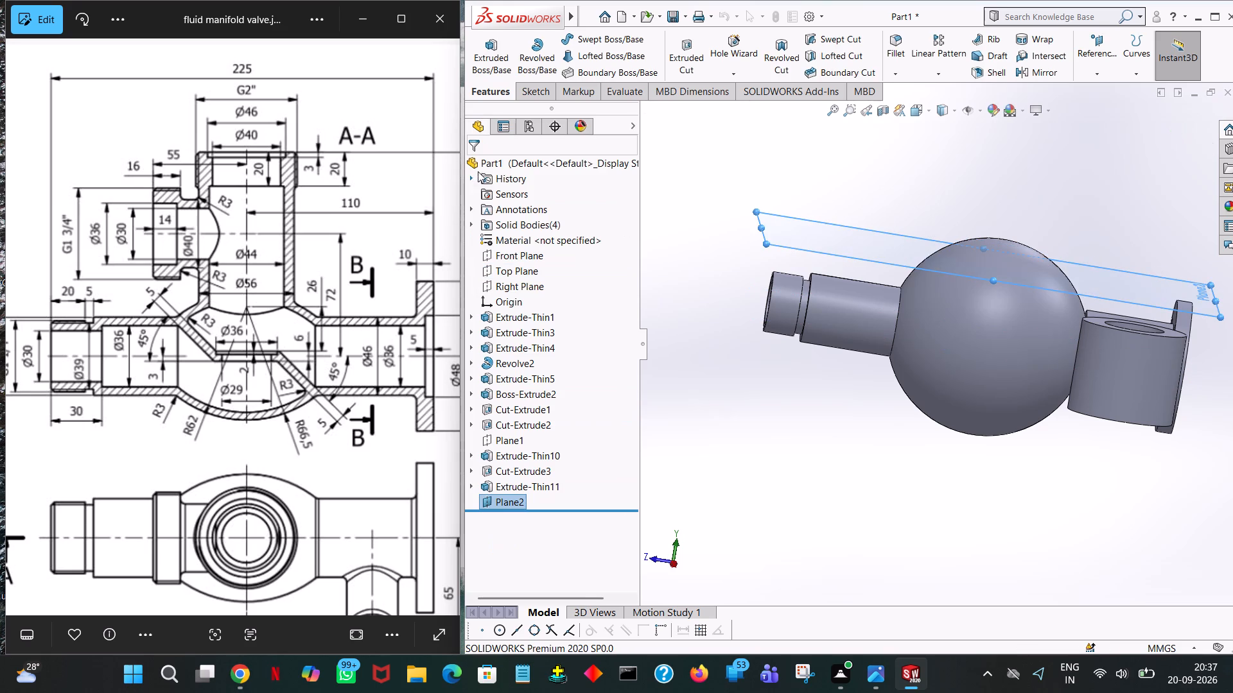
On the new offset plane, sketch a circle of radius 56/2 (28 mm) centred approximately over the middle of the sphere.
click(498, 501)
click(512, 484)
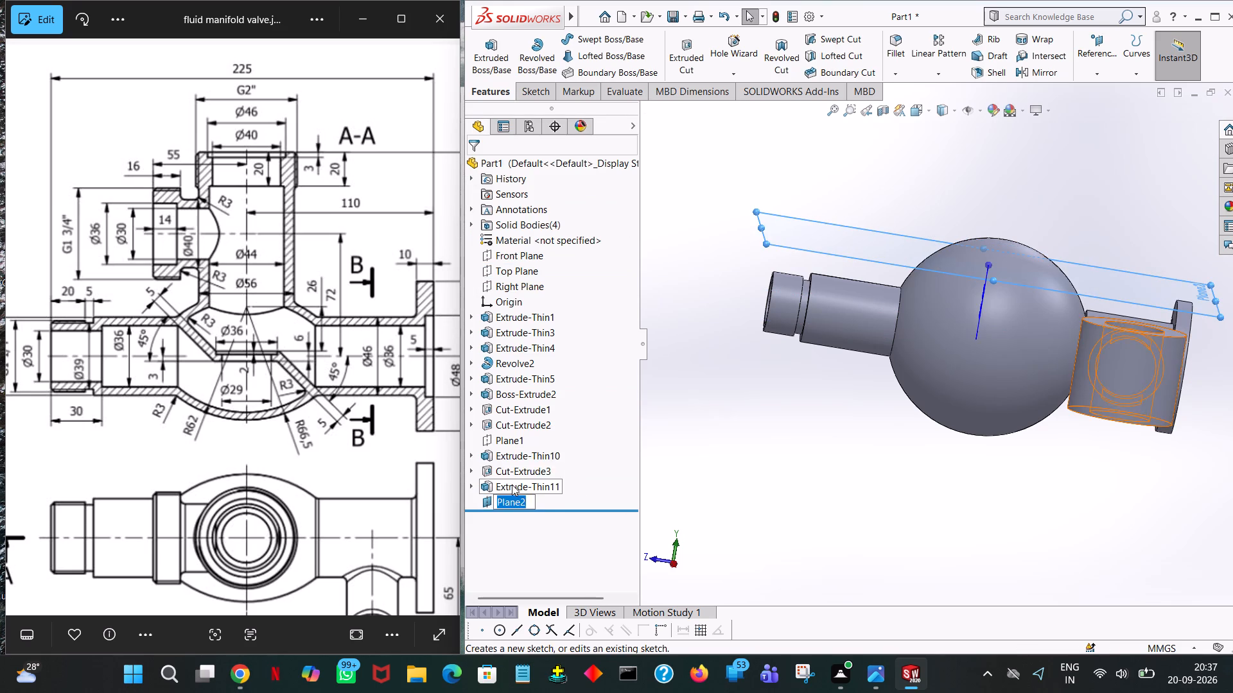
click(491, 499)
click(504, 483)
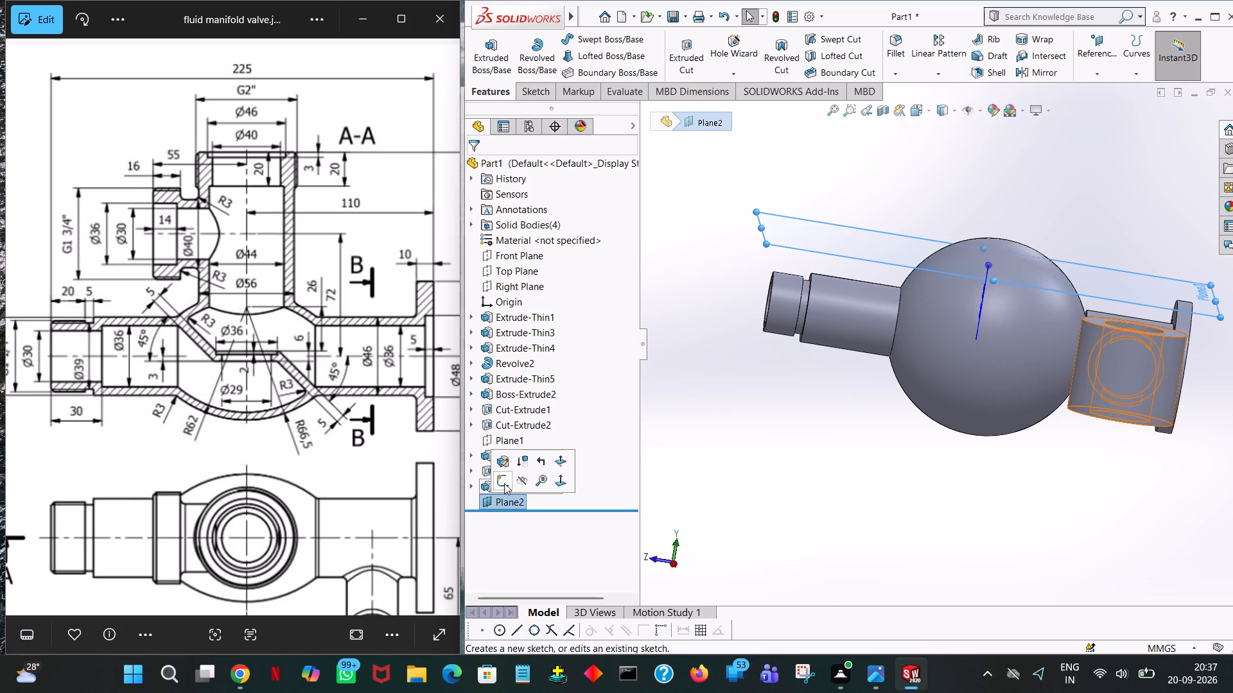
key(space)
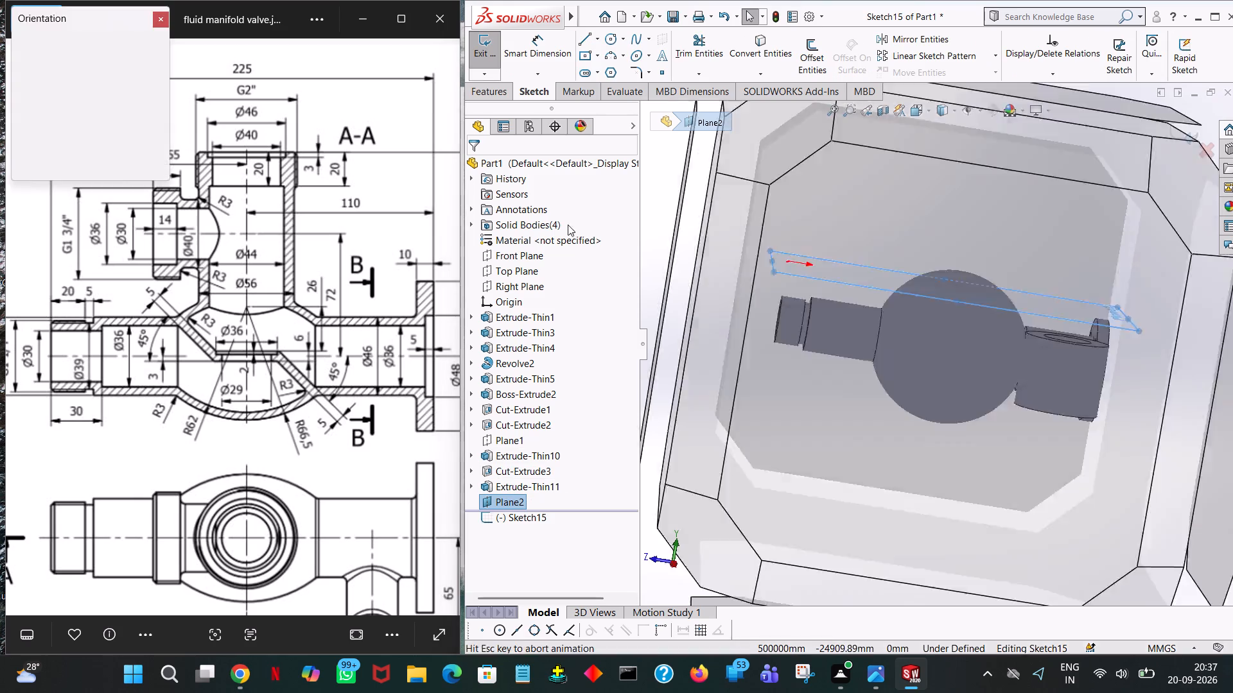
click(157, 97)
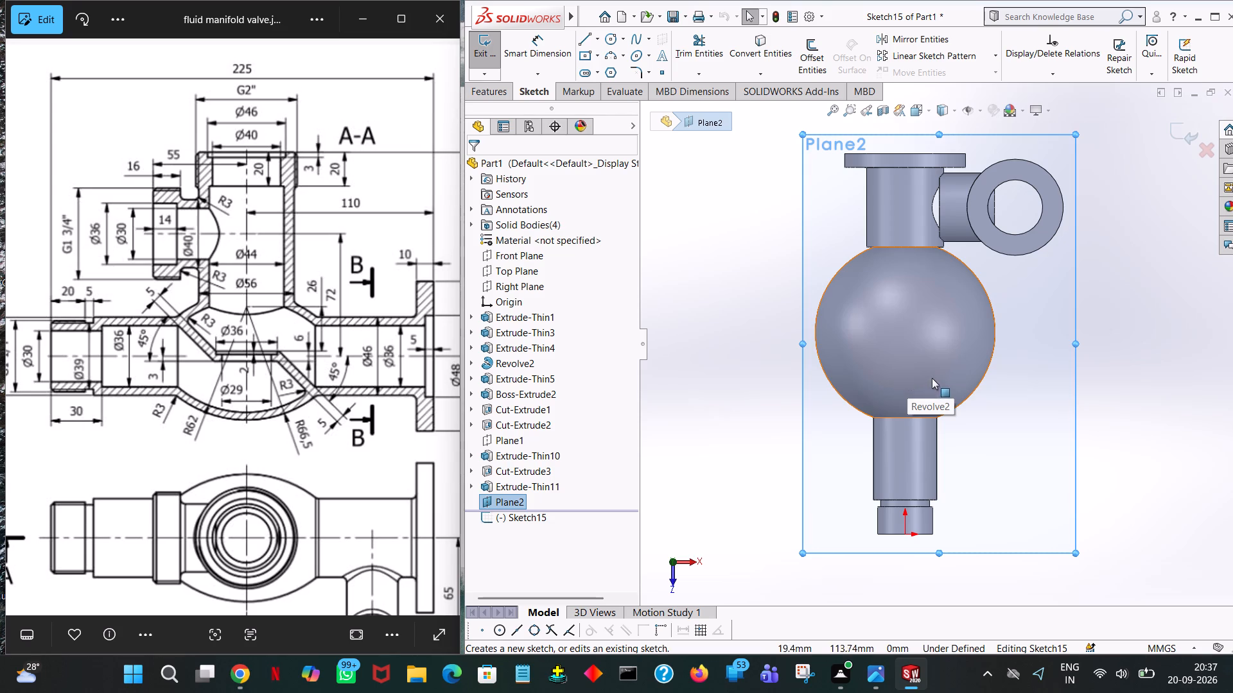
click(611, 42)
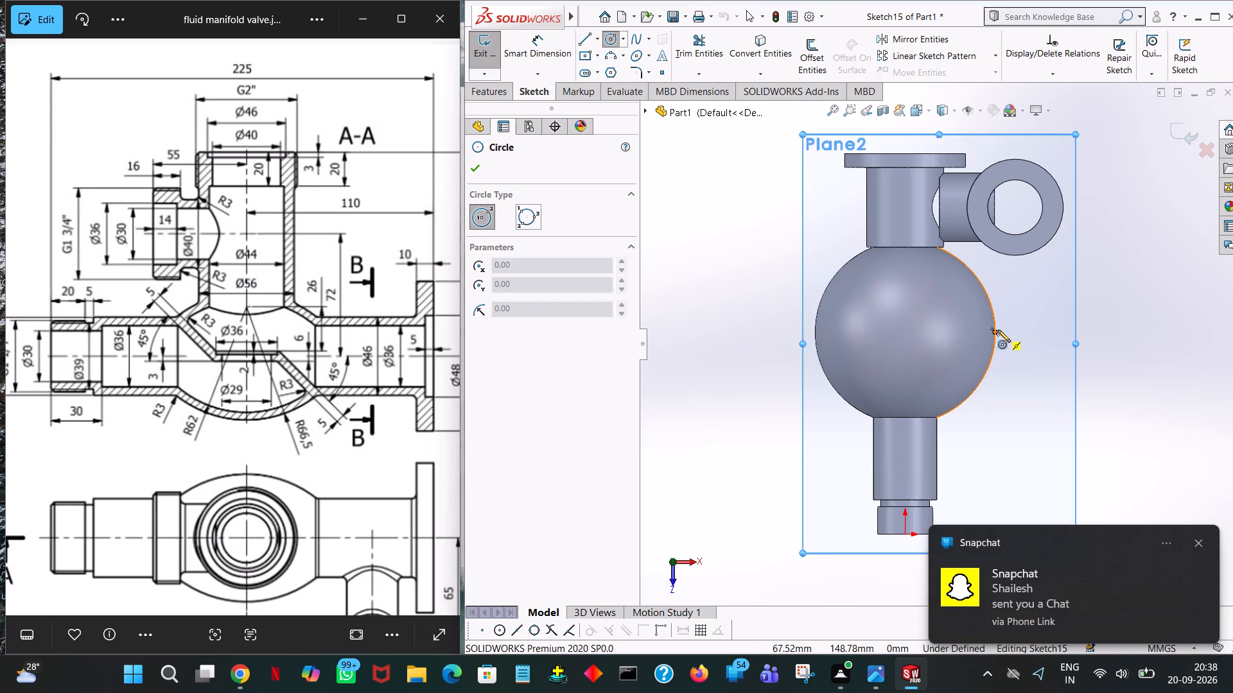
click(905, 331)
click(905, 301)
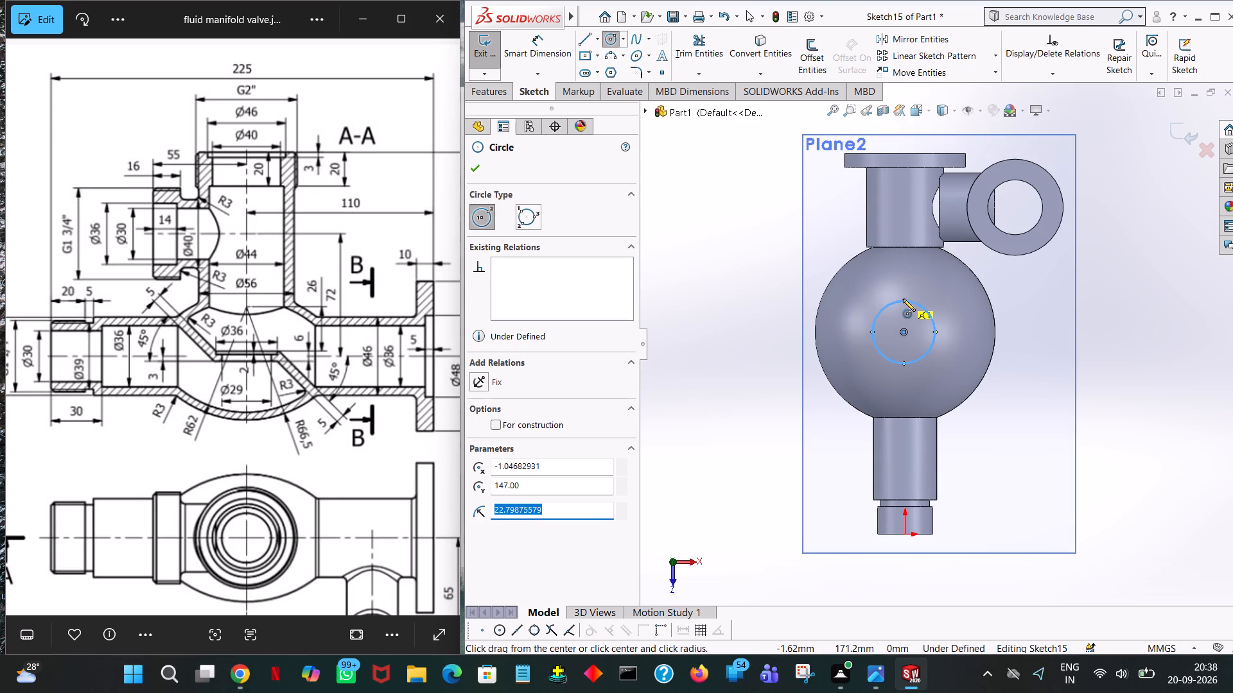
text(56/2)
key(Return)
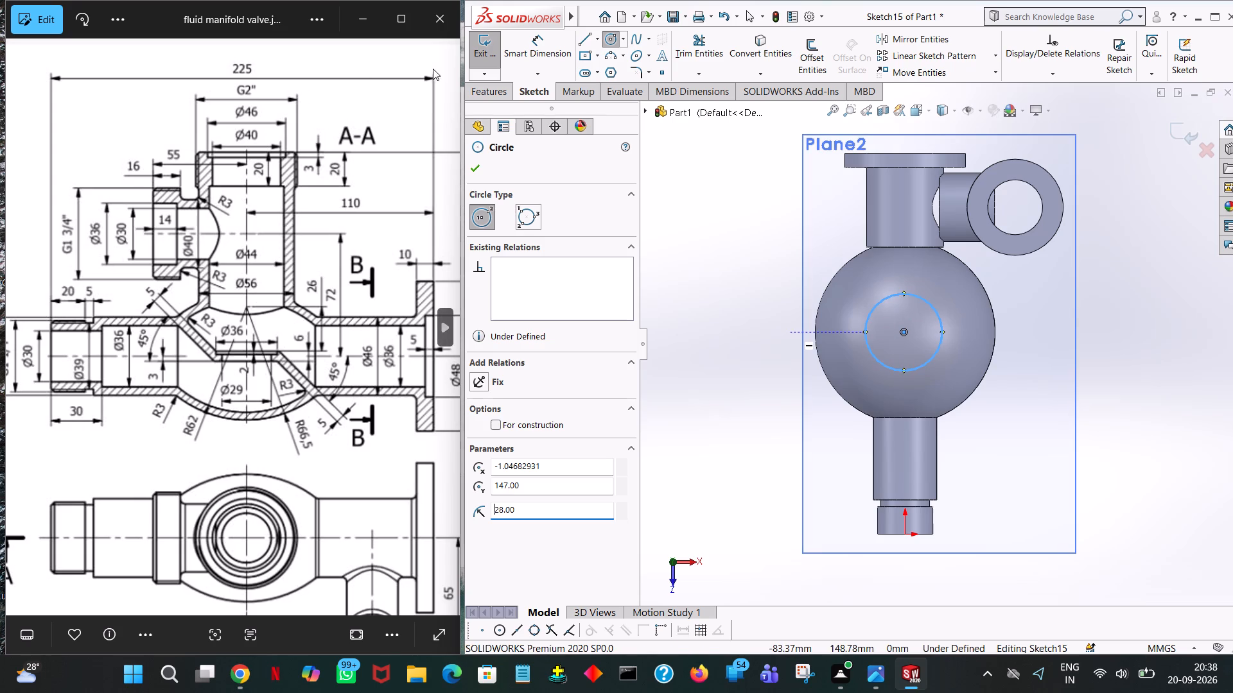
click(472, 163)
Set up a thin-feature boss extrusion of the 56 mm circle upward from the offset plane, with an 8 mm wall thickened inward.
click(491, 94)
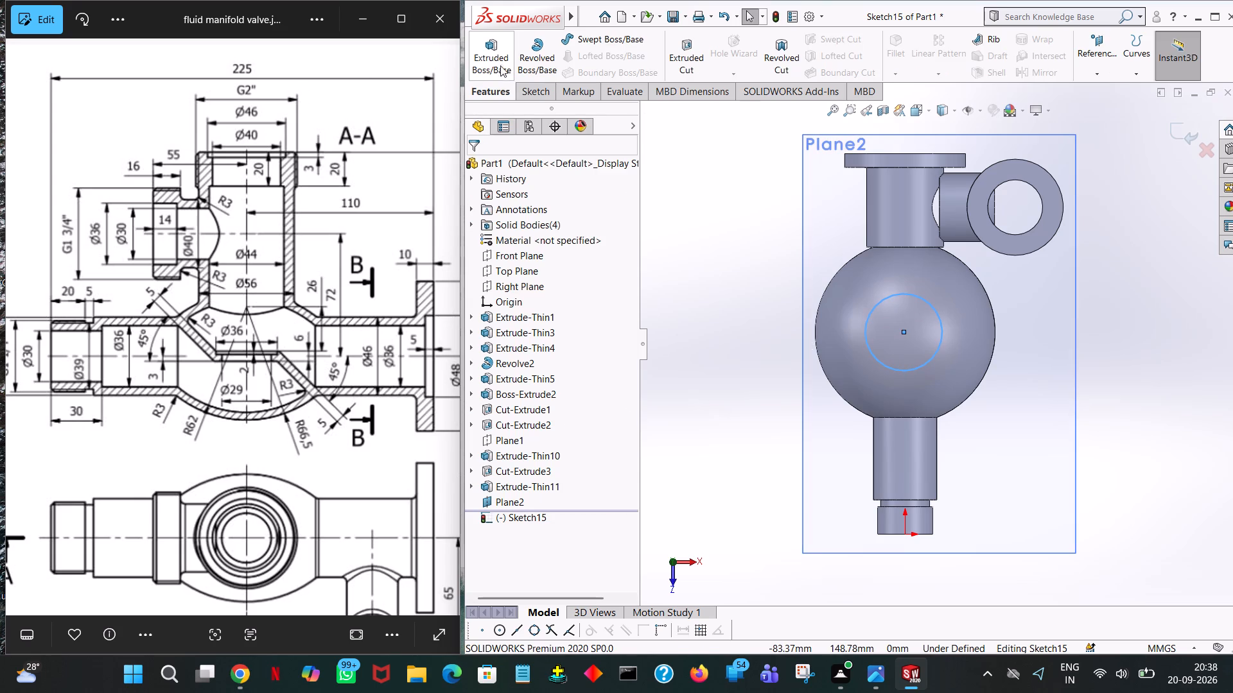
click(501, 65)
middle_drag(1000, 411, 999, 265)
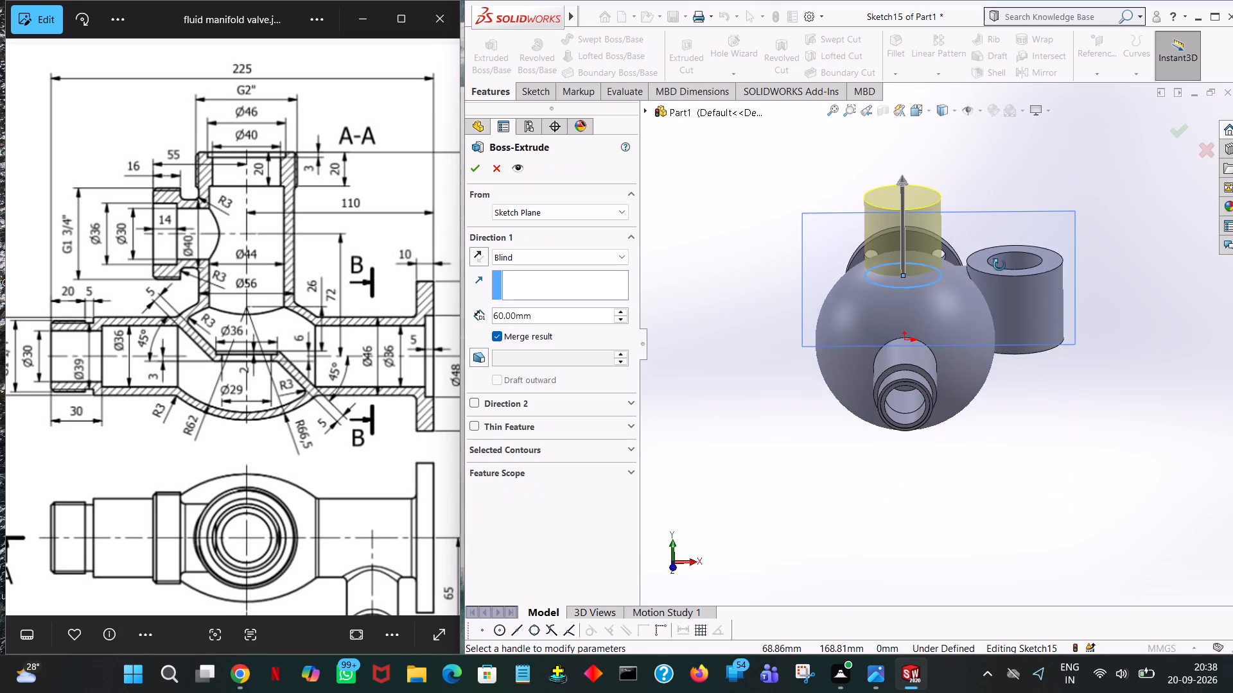
middle_drag(999, 265, 1097, 244)
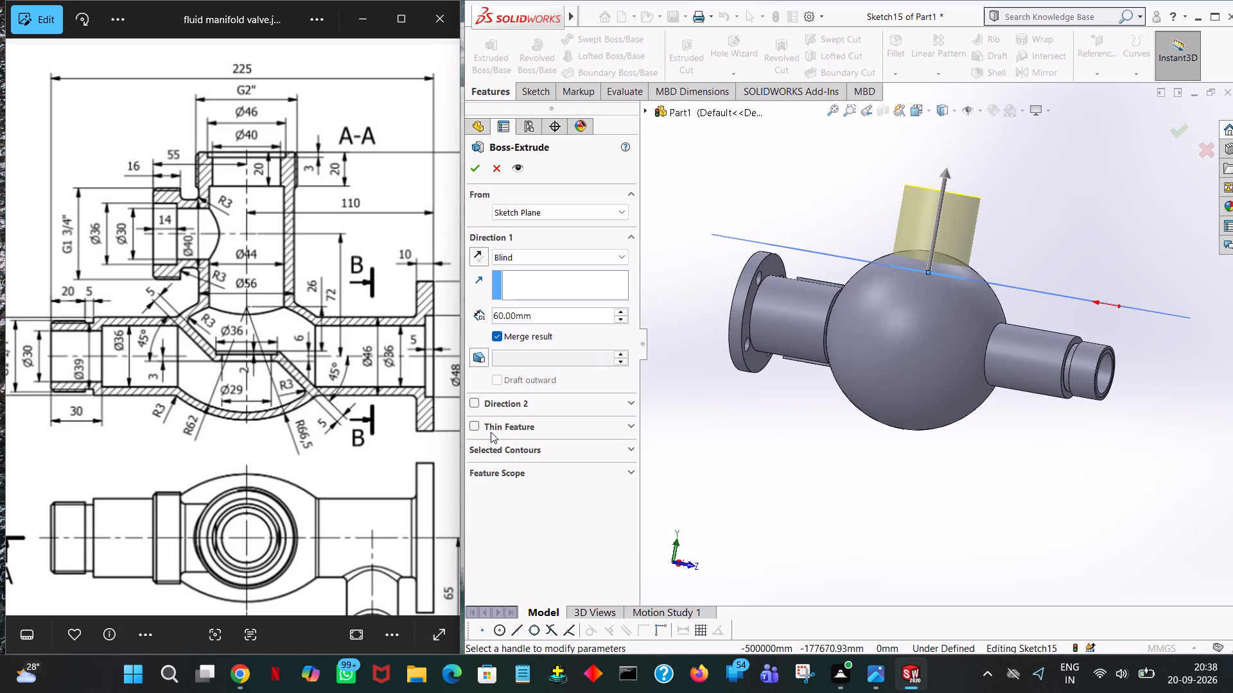
click(471, 428)
middle_drag(722, 450, 721, 520)
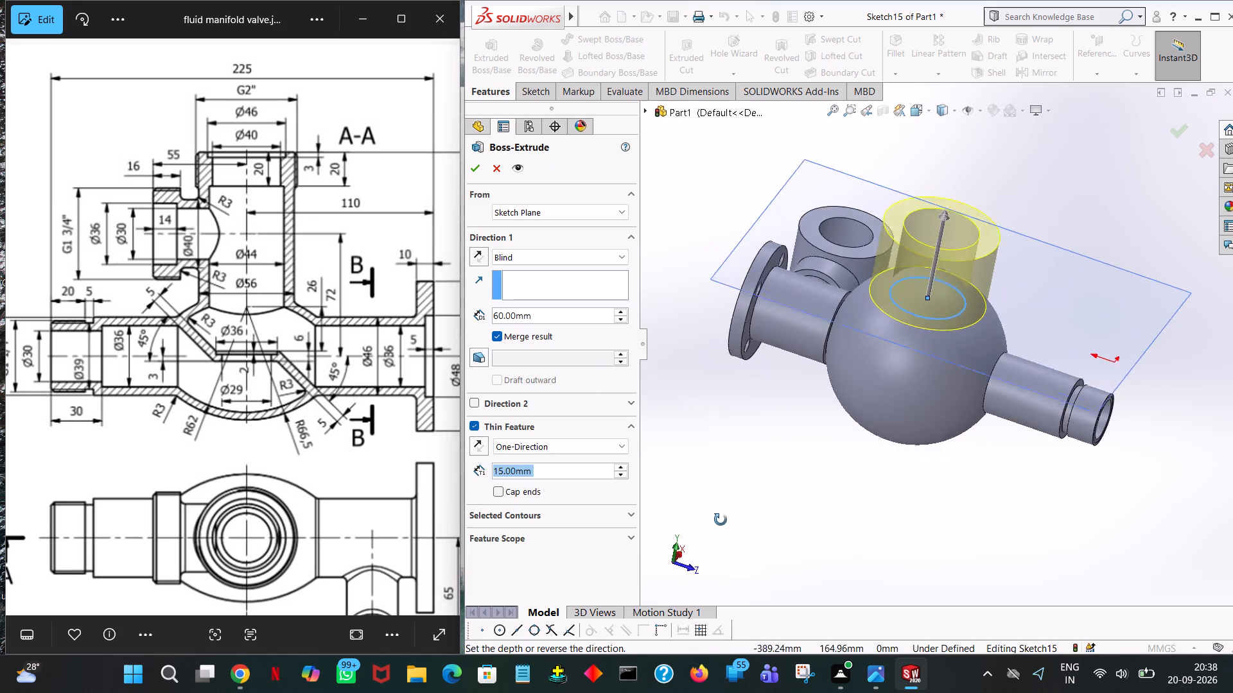
middle_drag(721, 520, 720, 541)
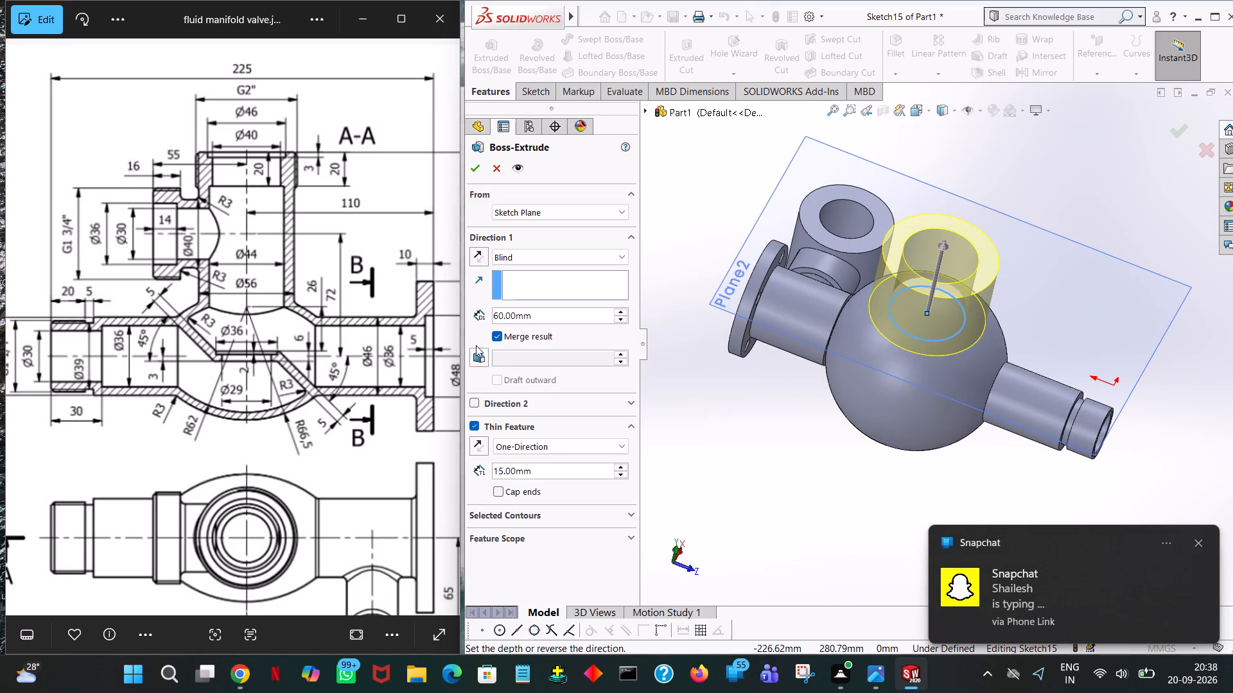
click(480, 256)
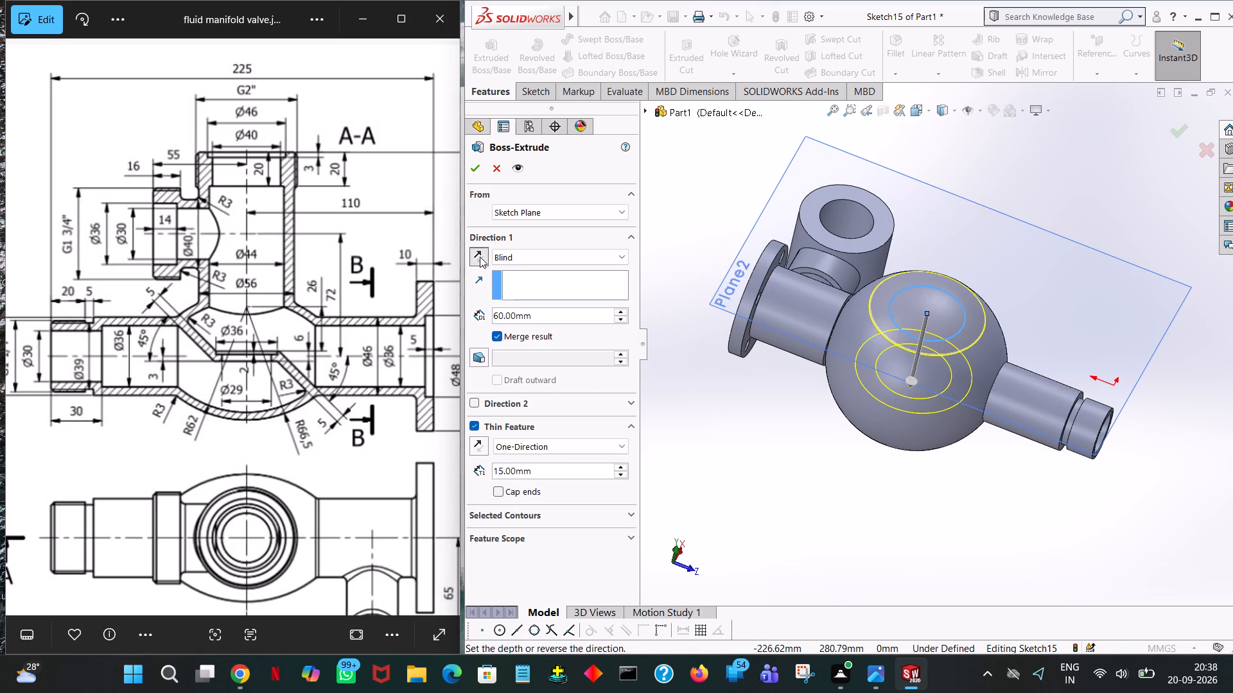
click(480, 257)
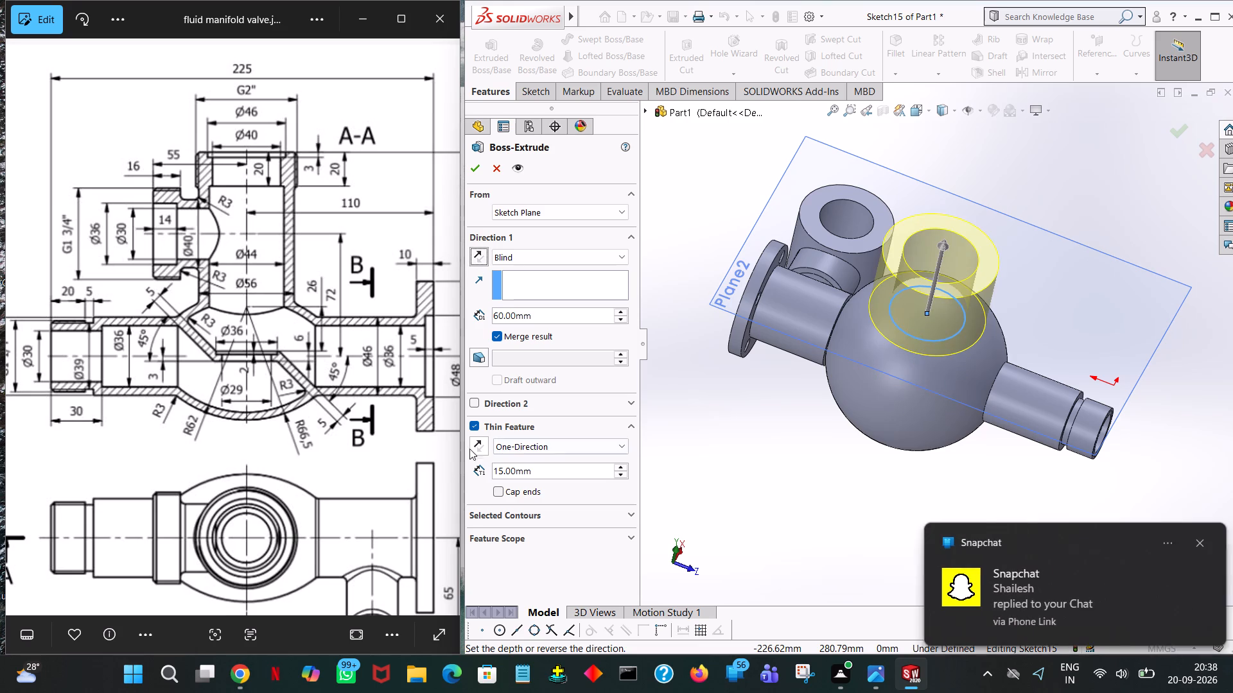
click(476, 445)
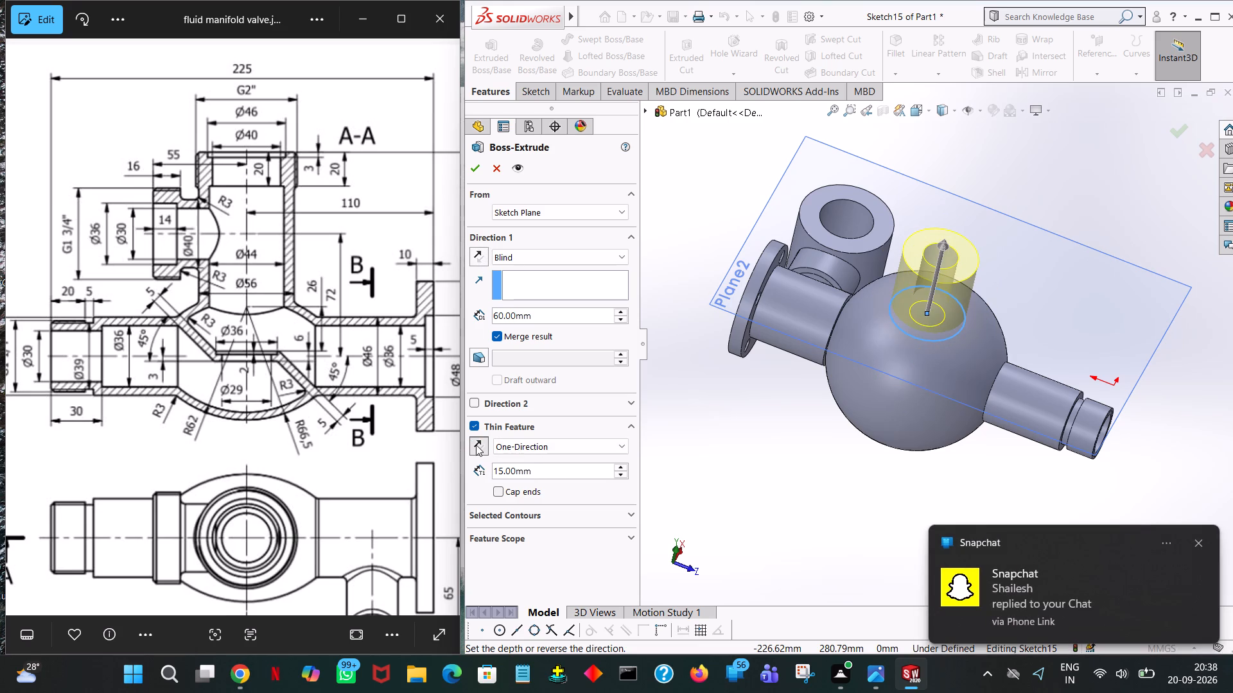
double_click(545, 466)
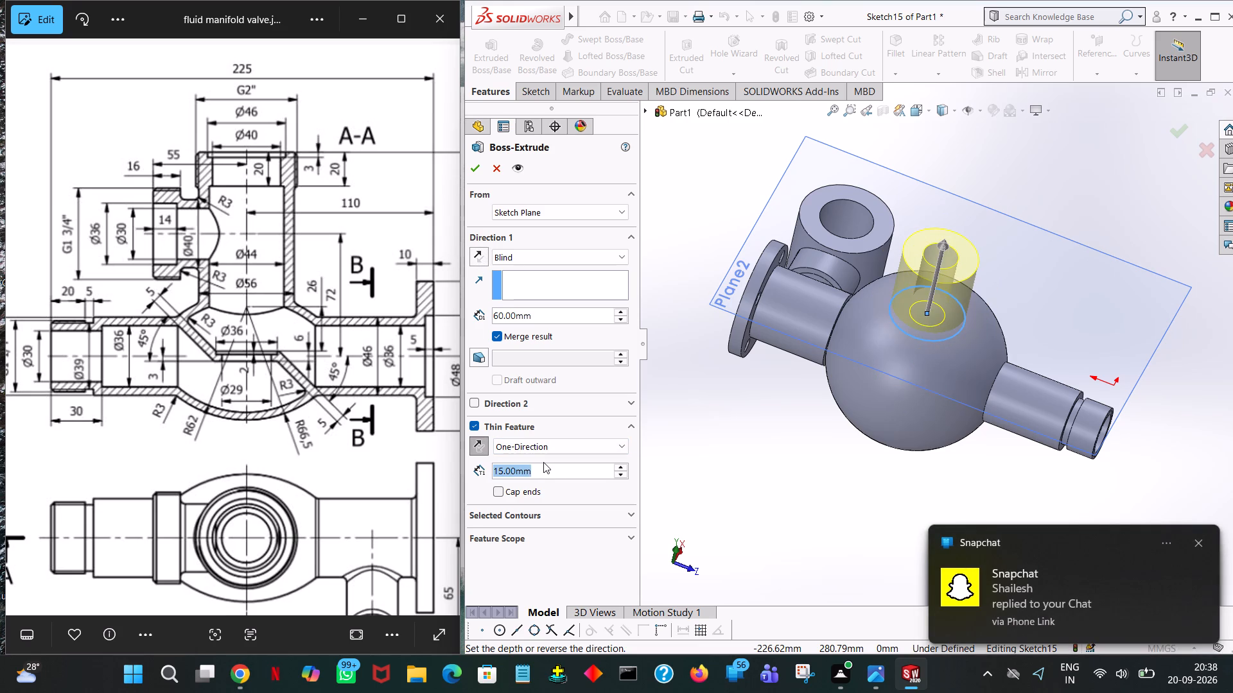
key(8)
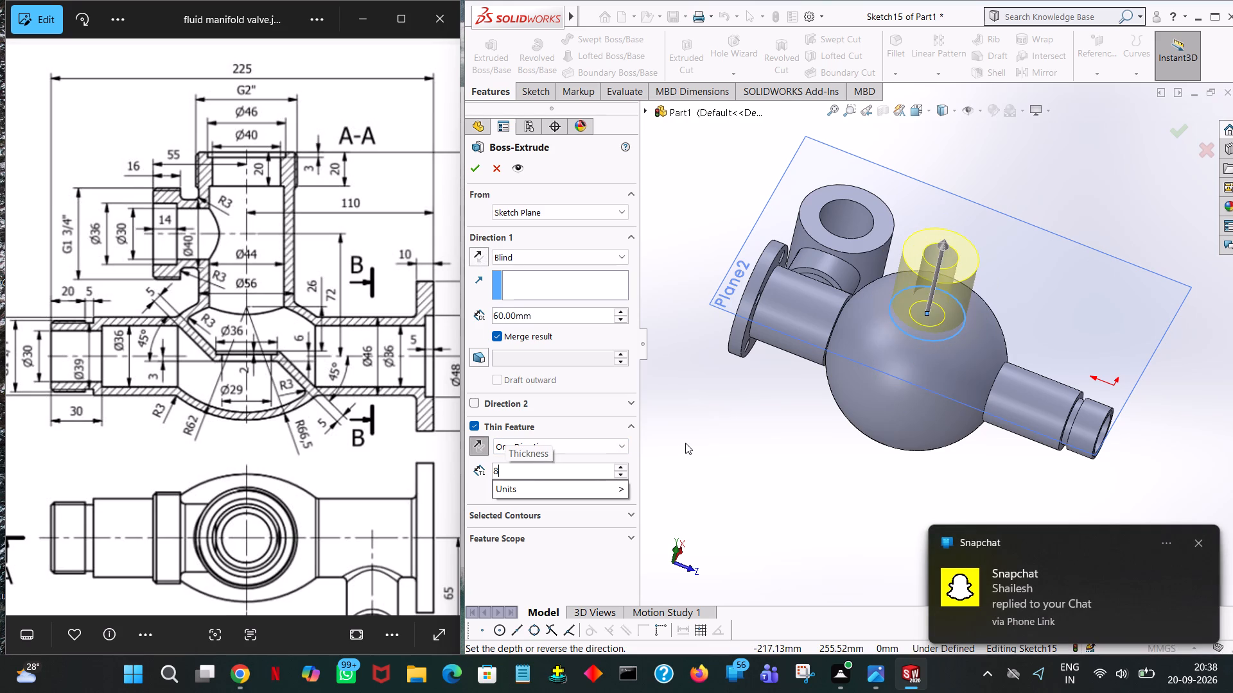
click(686, 445)
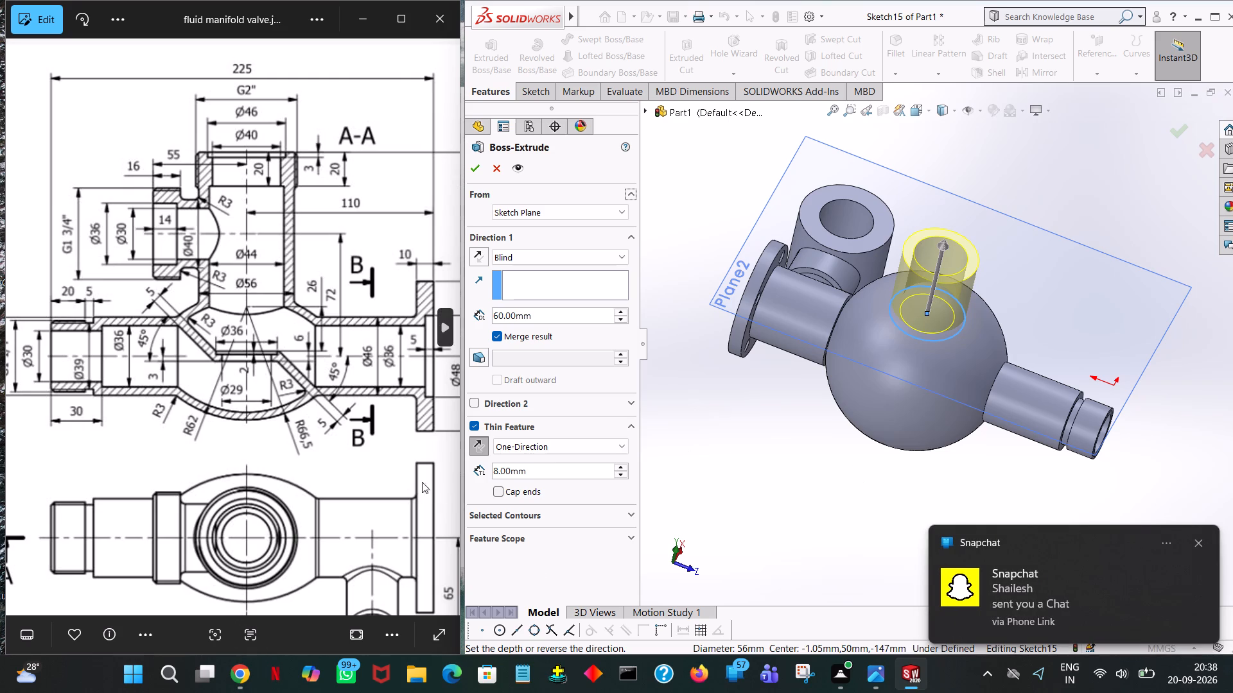
Examine sections A-A and B-B in the Photos drawing for the dimensions governing the vertical port's height.
middle_drag(390, 477, 190, 498)
drag(306, 407, 0, 393)
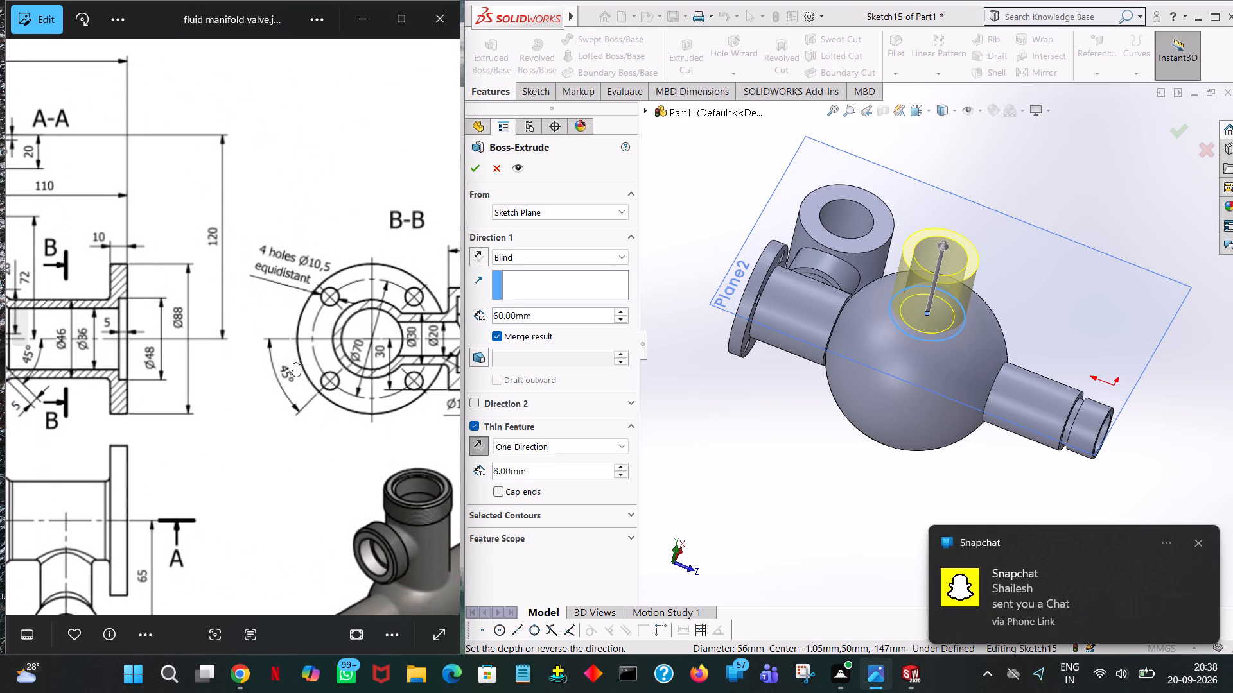
drag(286, 365, 86, 336)
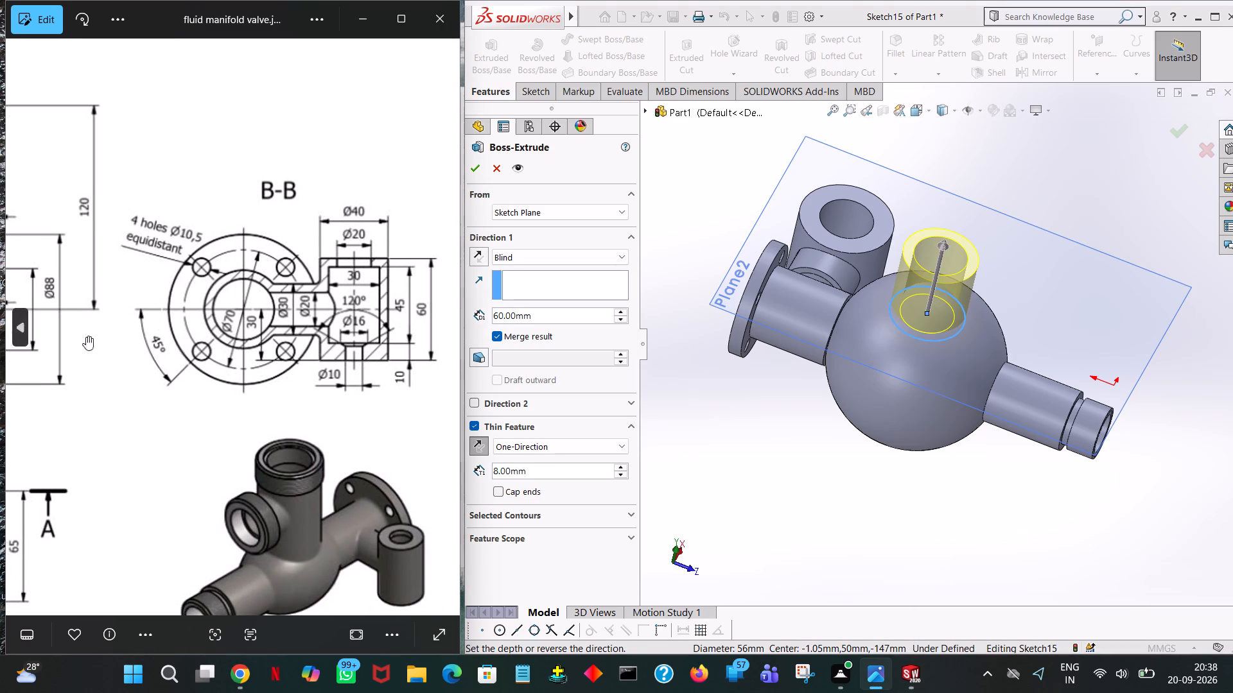
drag(86, 336, 349, 385)
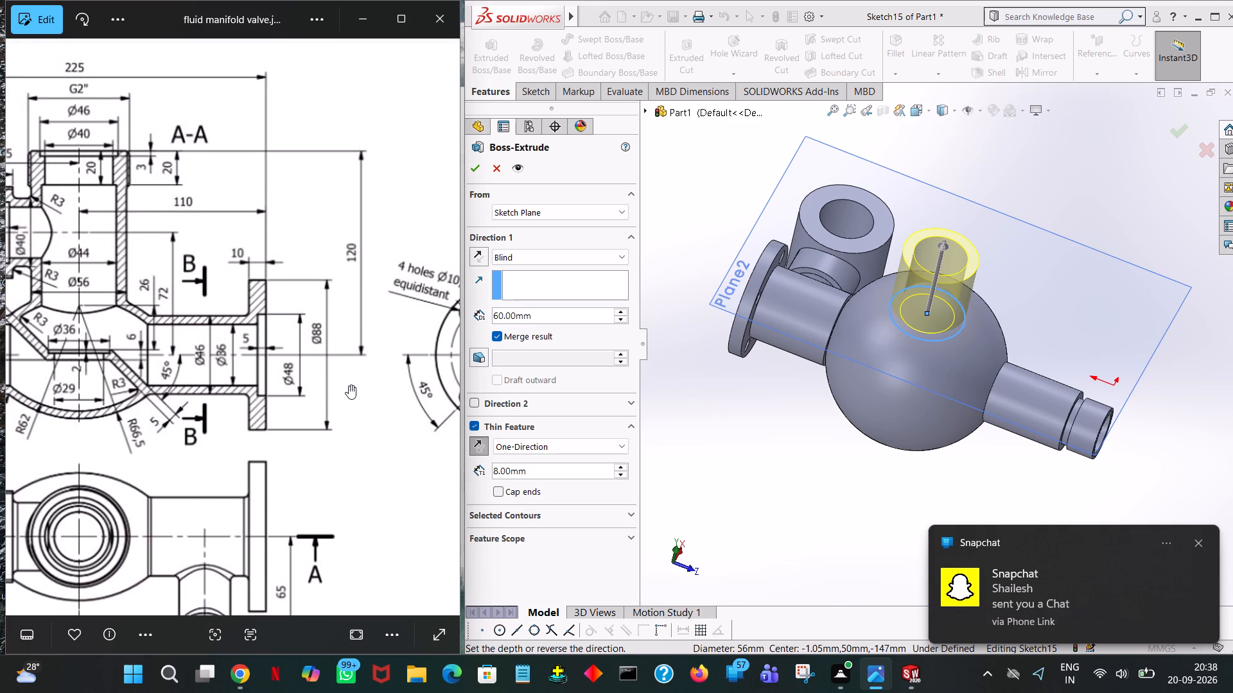
drag(349, 385, 350, 398)
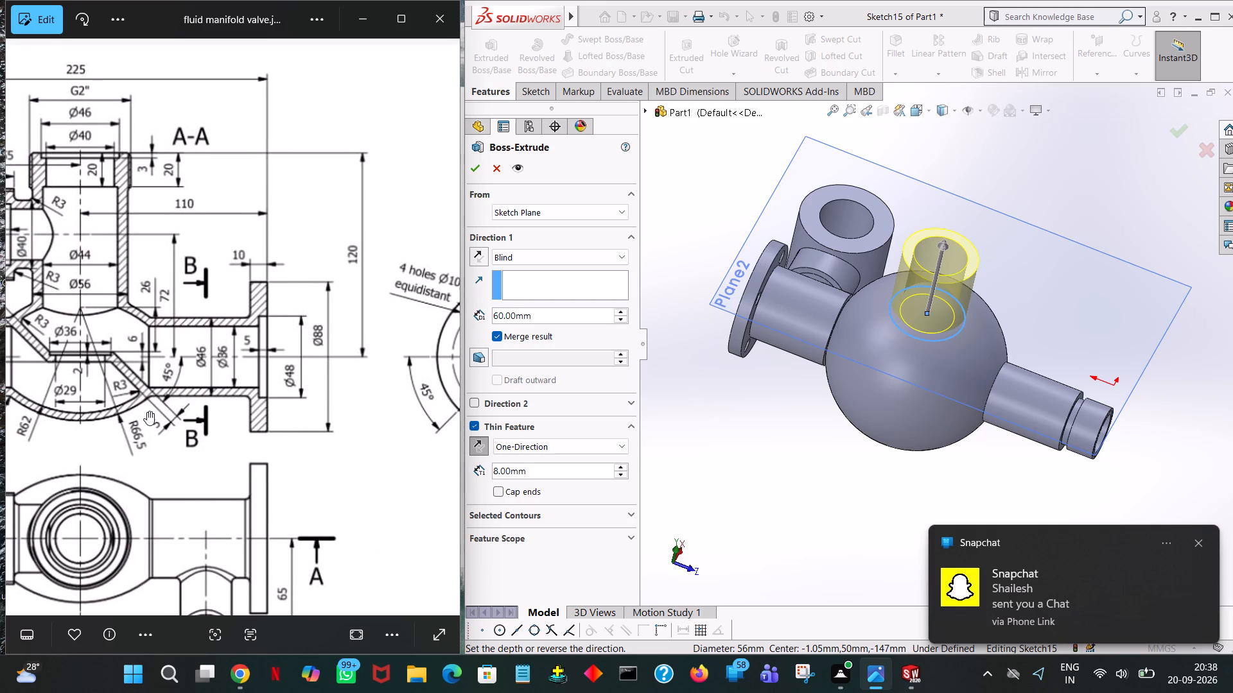
click(537, 312)
click(537, 312)
drag(231, 377, 406, 428)
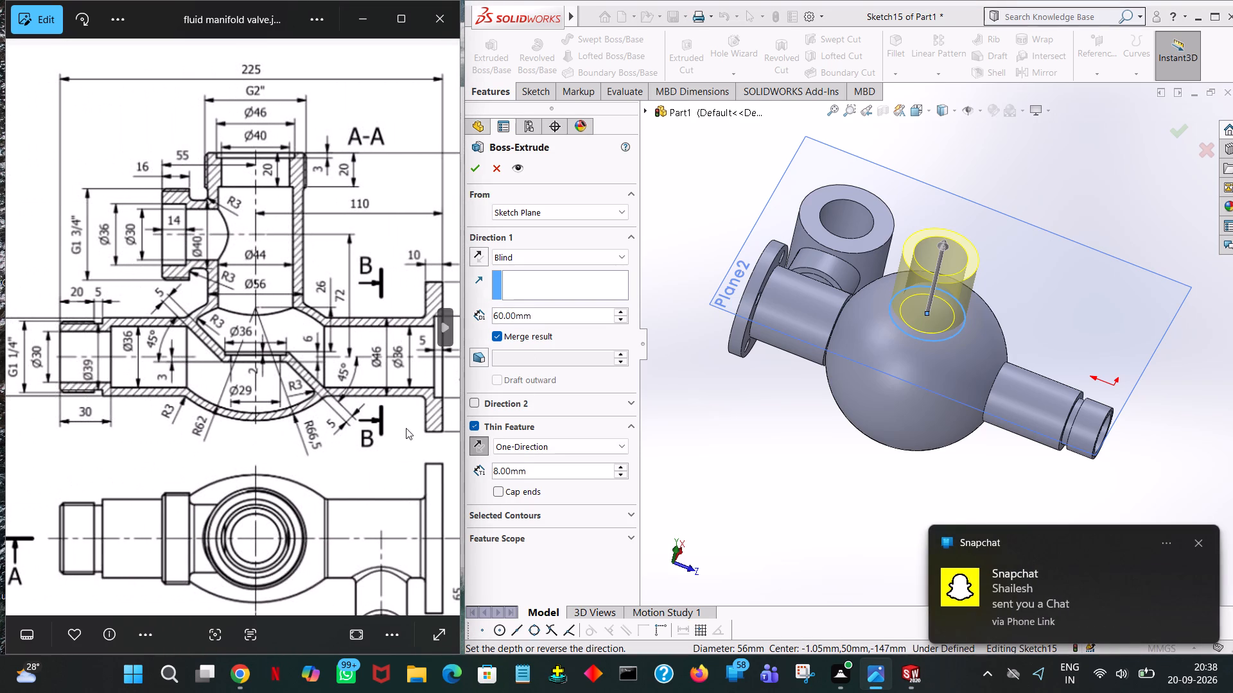
drag(406, 428, 353, 450)
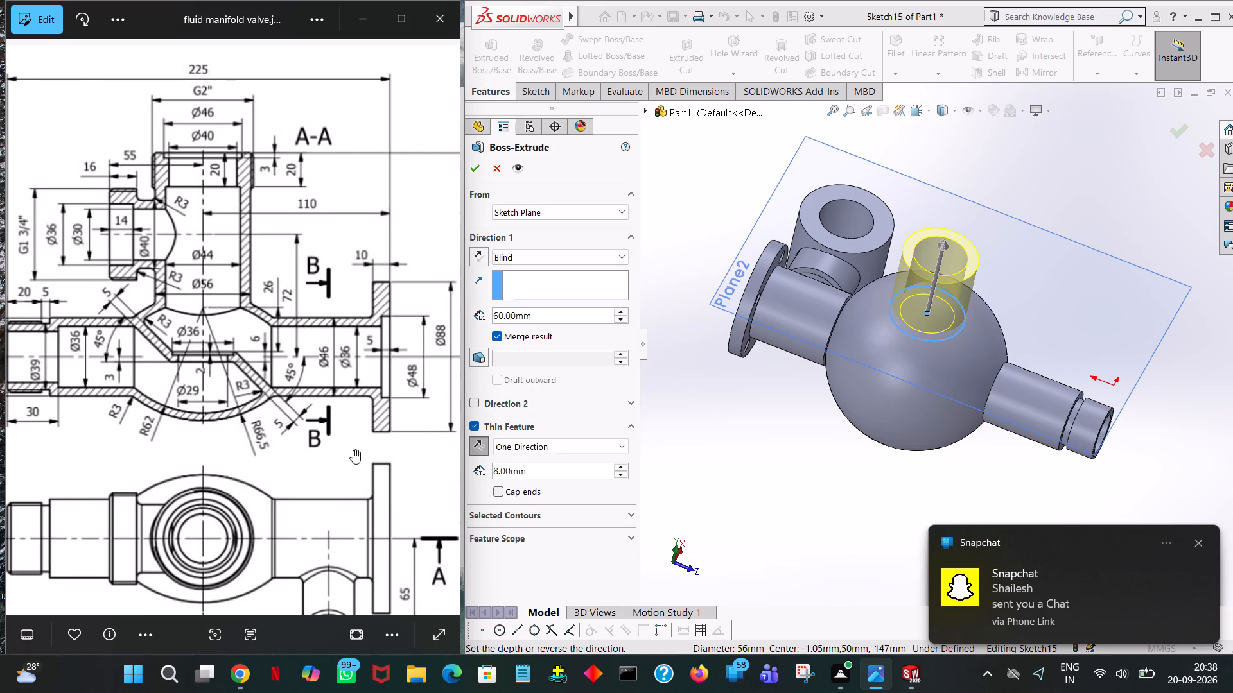
drag(353, 450, 342, 457)
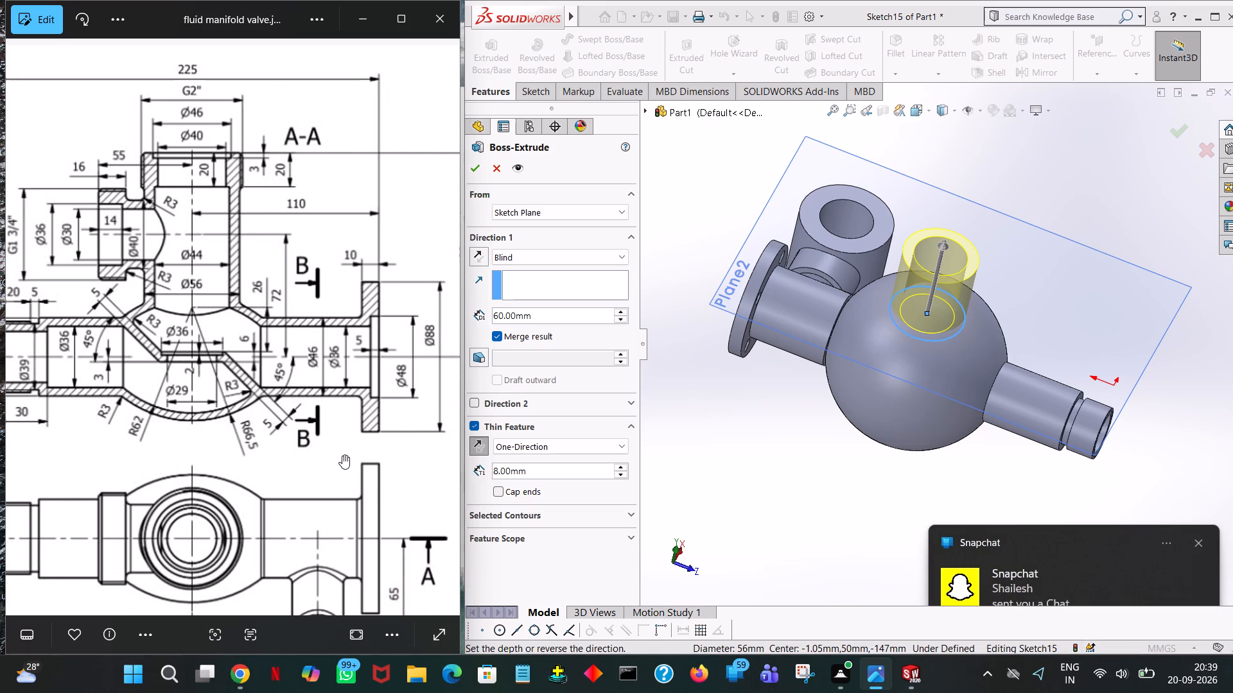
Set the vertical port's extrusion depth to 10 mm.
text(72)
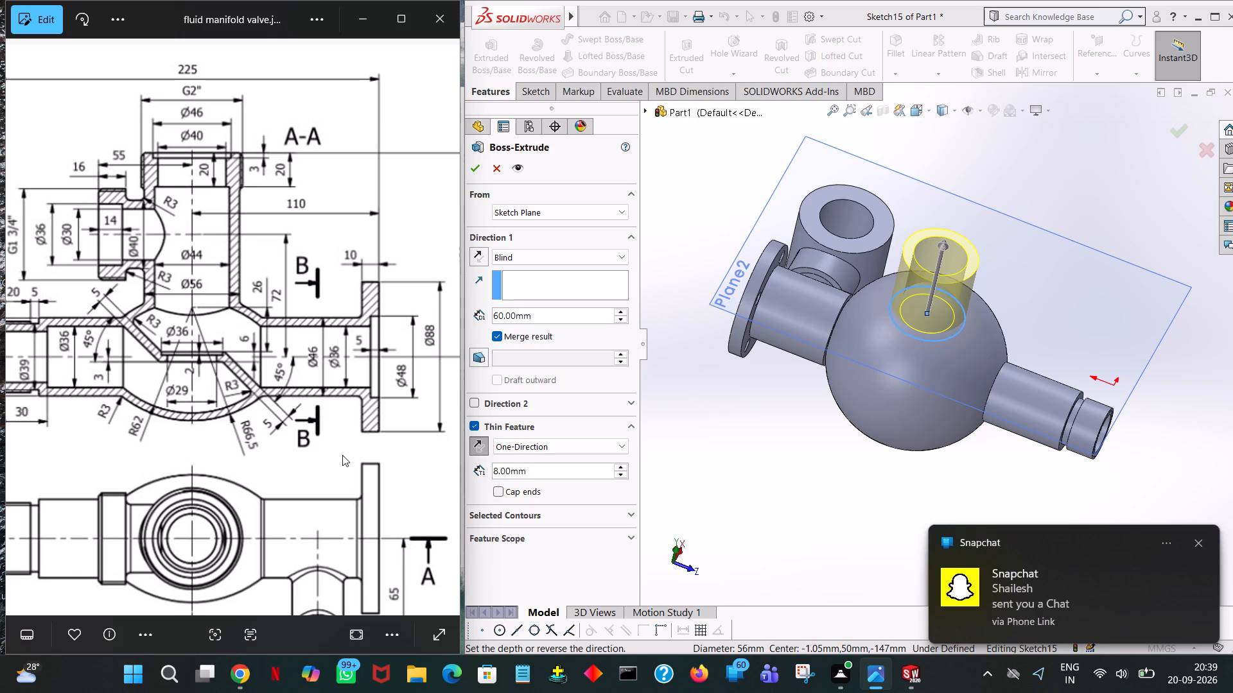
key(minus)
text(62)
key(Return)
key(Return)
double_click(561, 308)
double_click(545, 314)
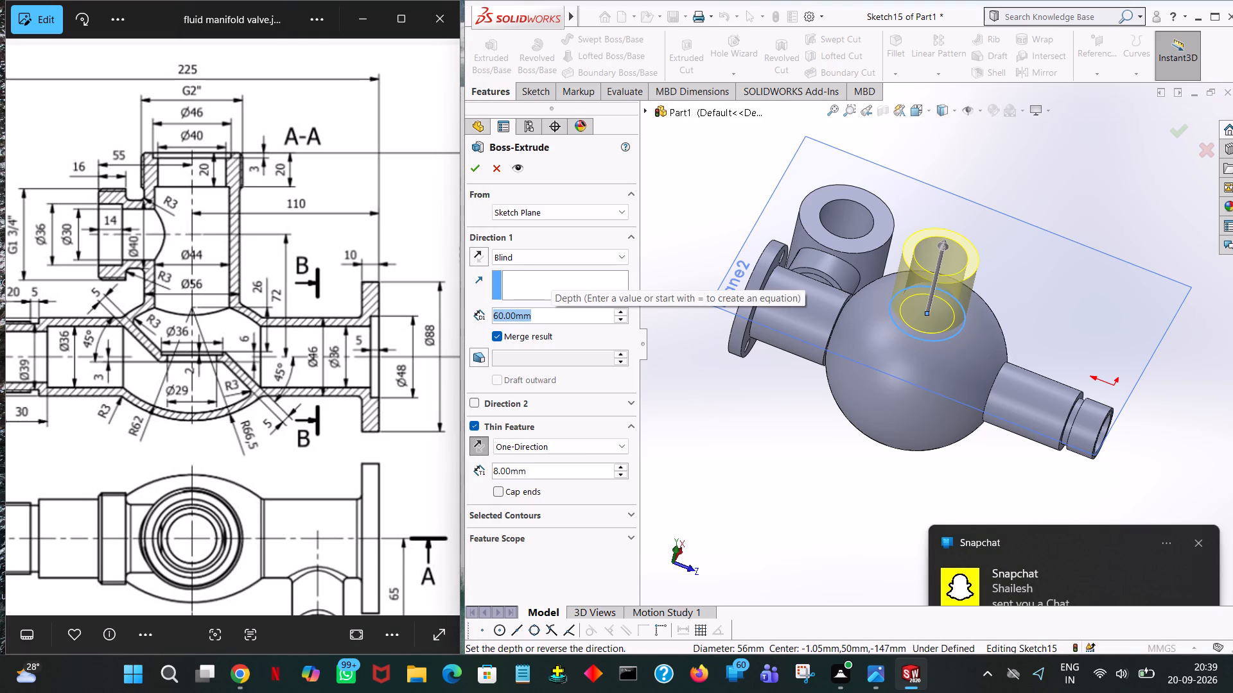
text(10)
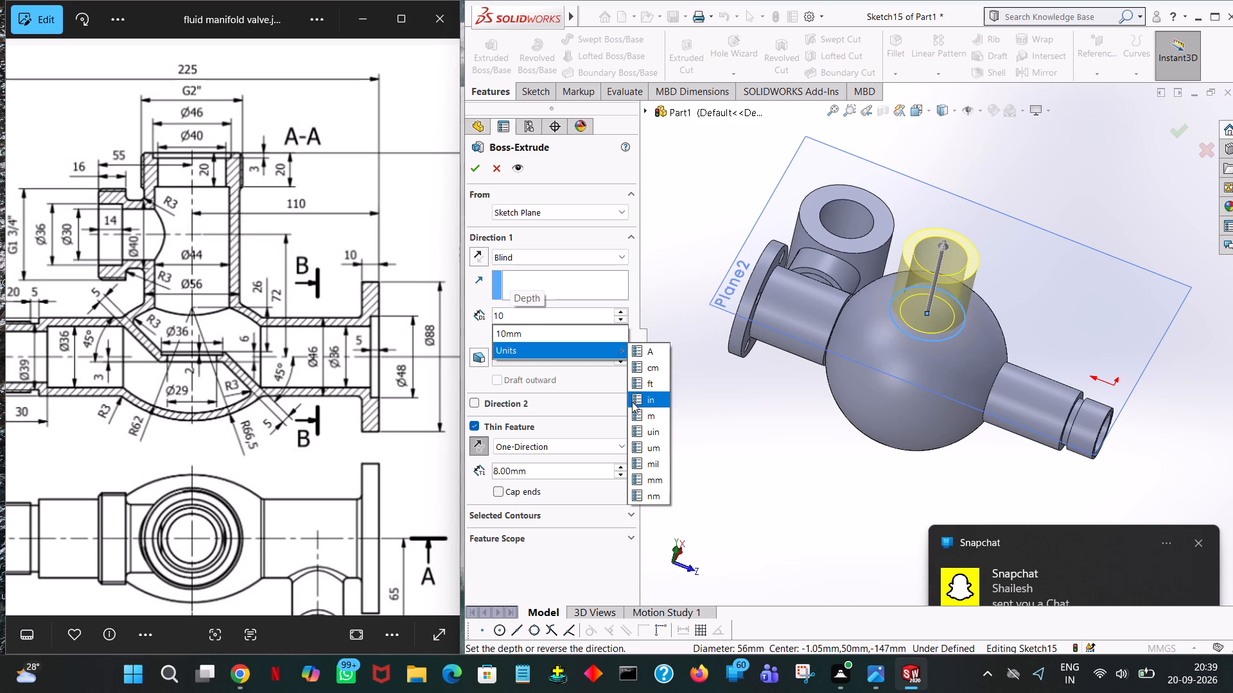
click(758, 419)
Set the vertical port's extrusion depth to 70 mm after rechecking the drawing, and complete the thin extrusion.
middle_drag(823, 478, 826, 367)
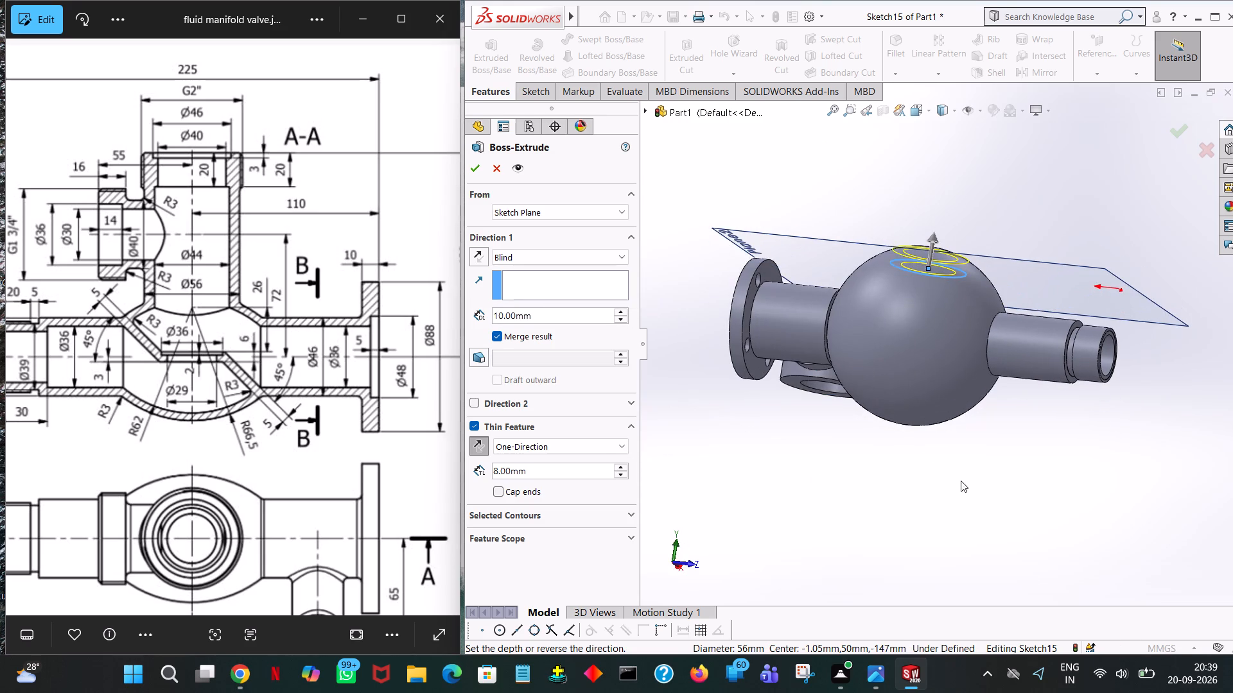
middle_click(981, 503)
middle_drag(837, 524, 886, 549)
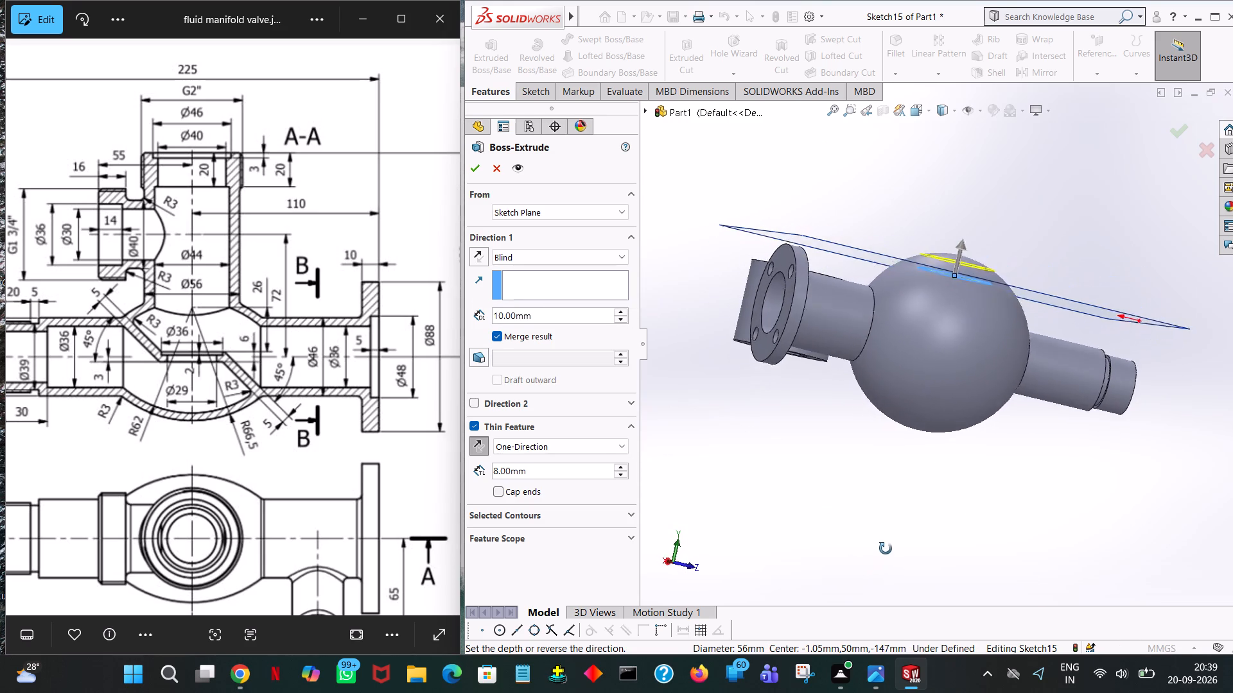
middle_drag(886, 549, 837, 559)
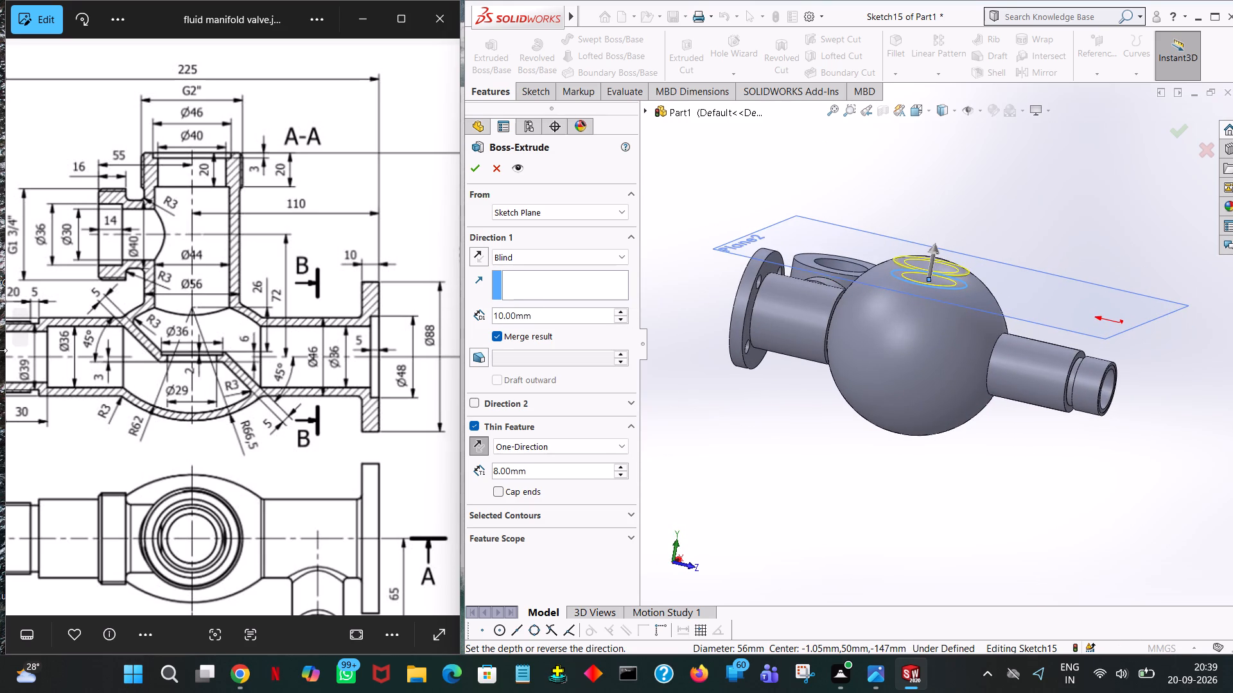
drag(129, 332, 292, 352)
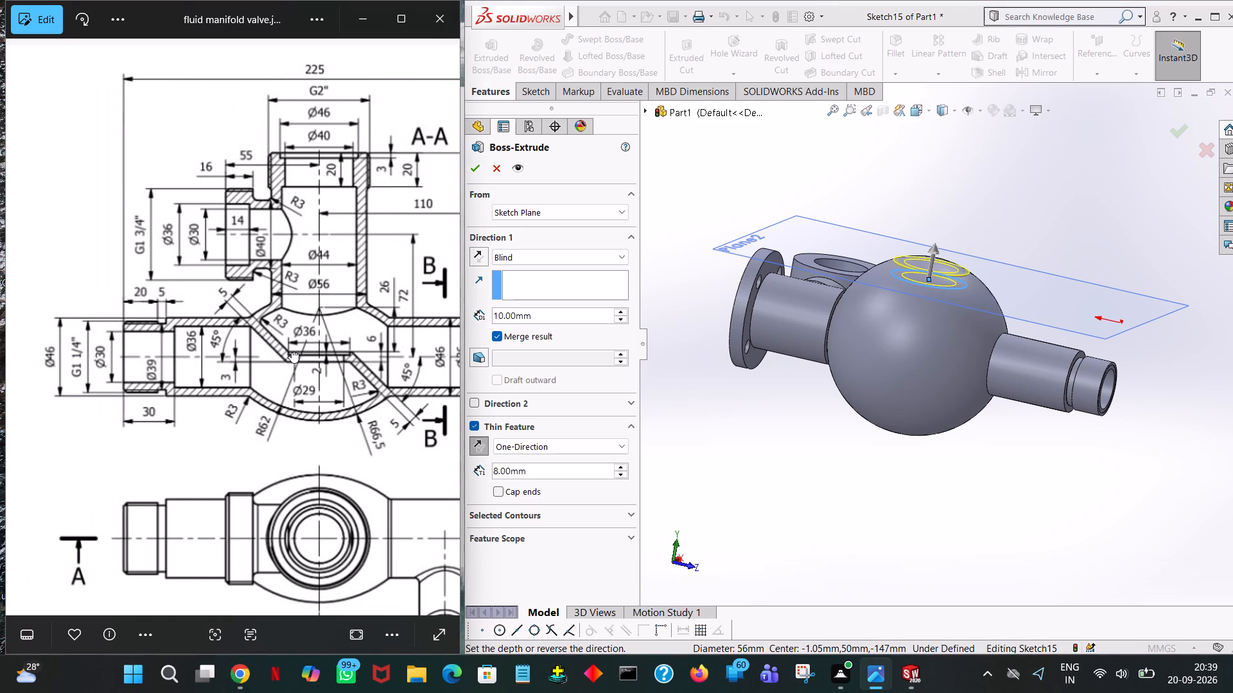
drag(292, 352, 126, 359)
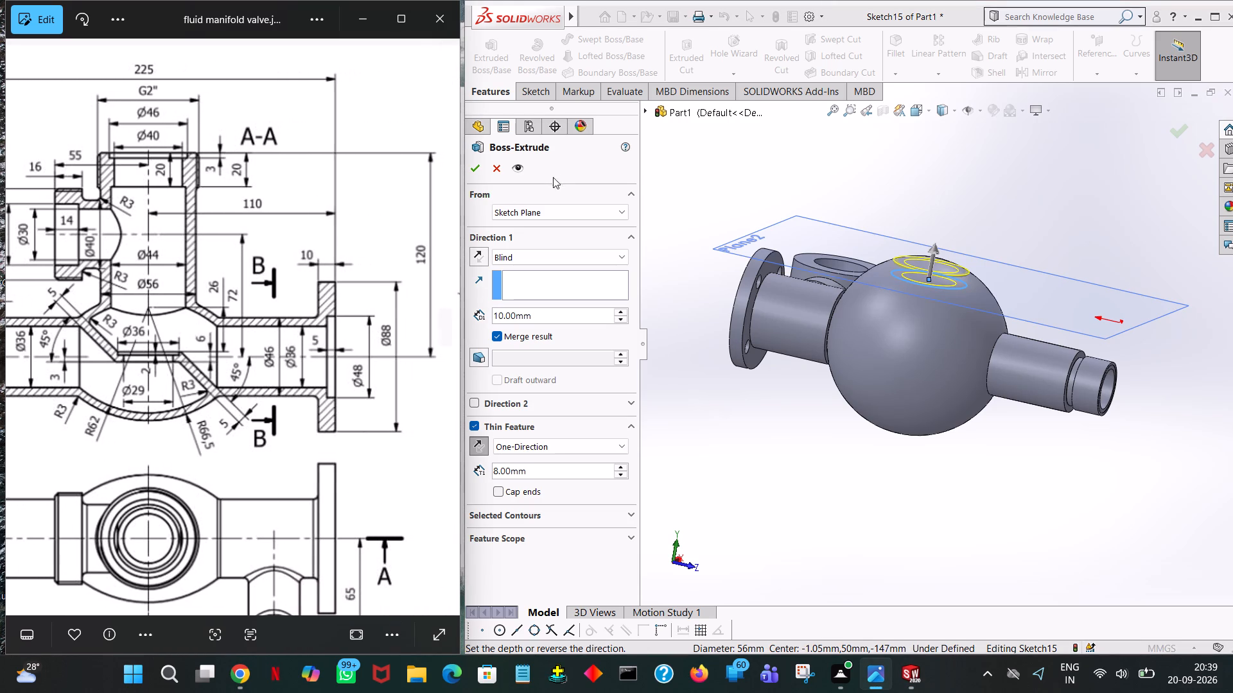
triple_click(619, 309)
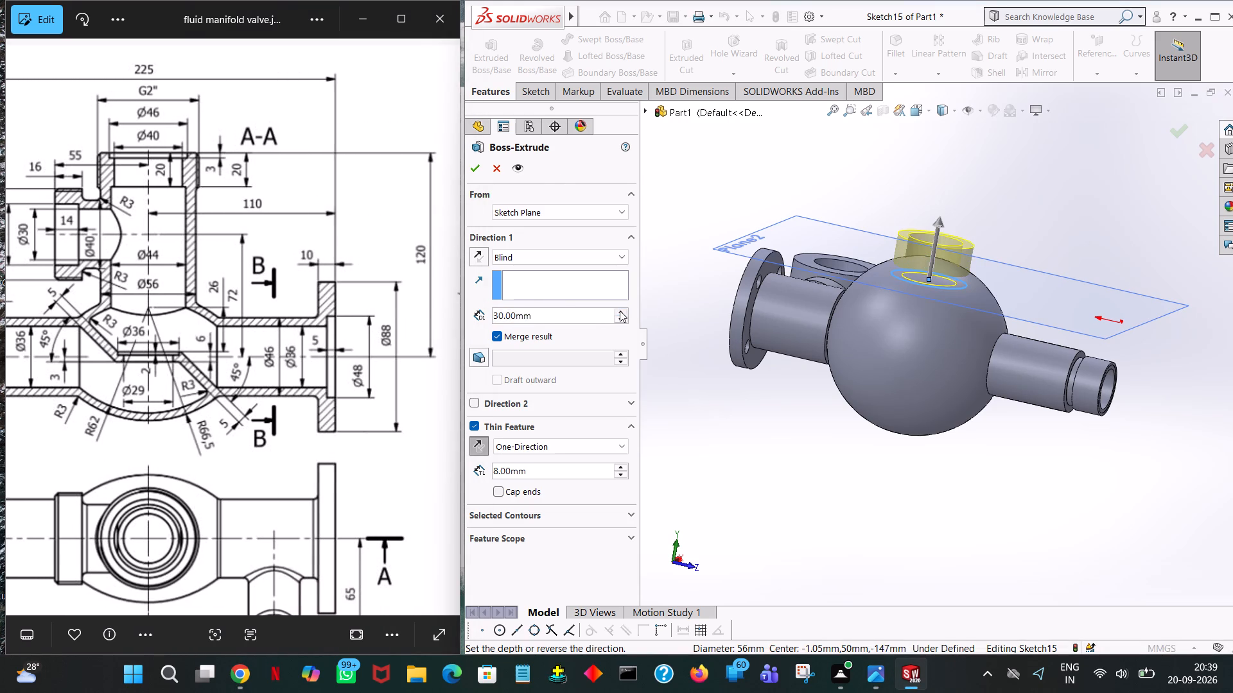
double_click(620, 311)
click(620, 311)
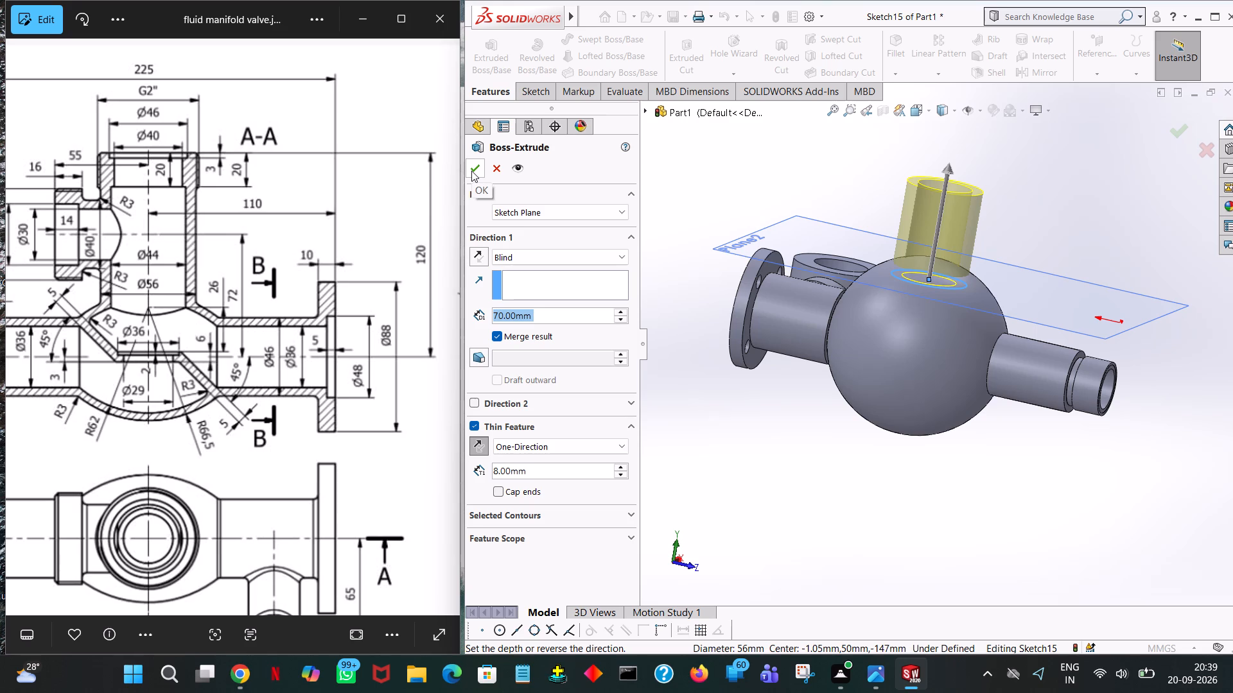
click(471, 171)
click(471, 171)
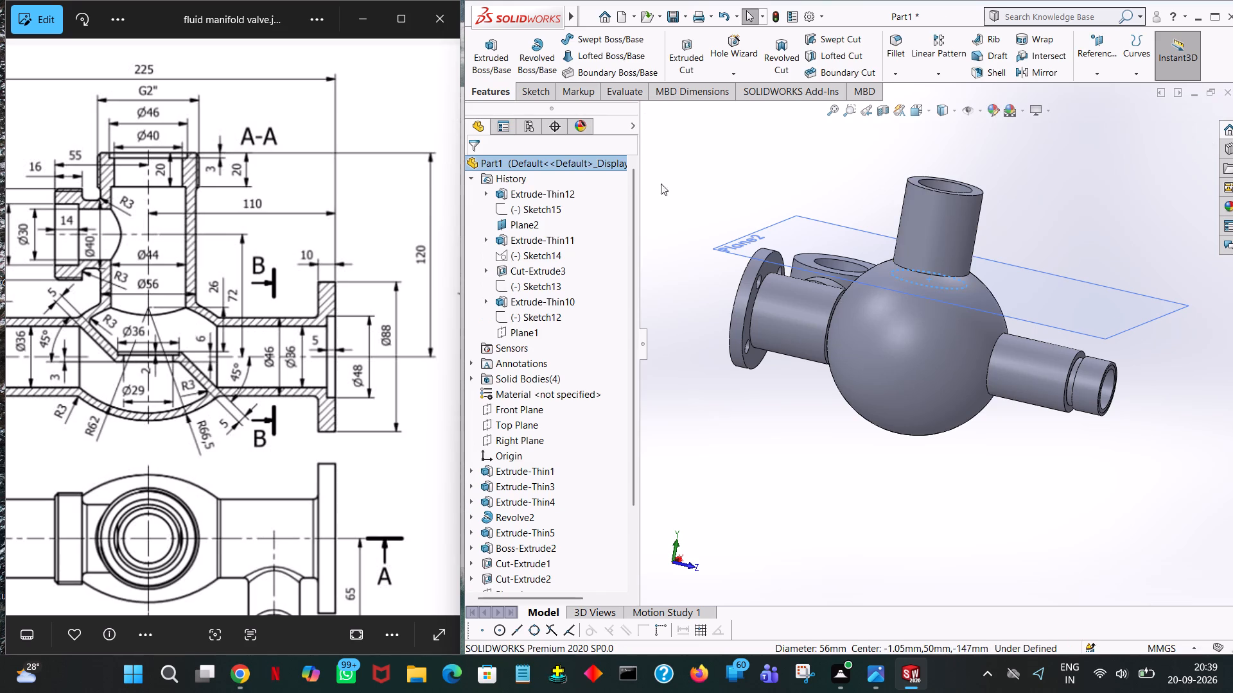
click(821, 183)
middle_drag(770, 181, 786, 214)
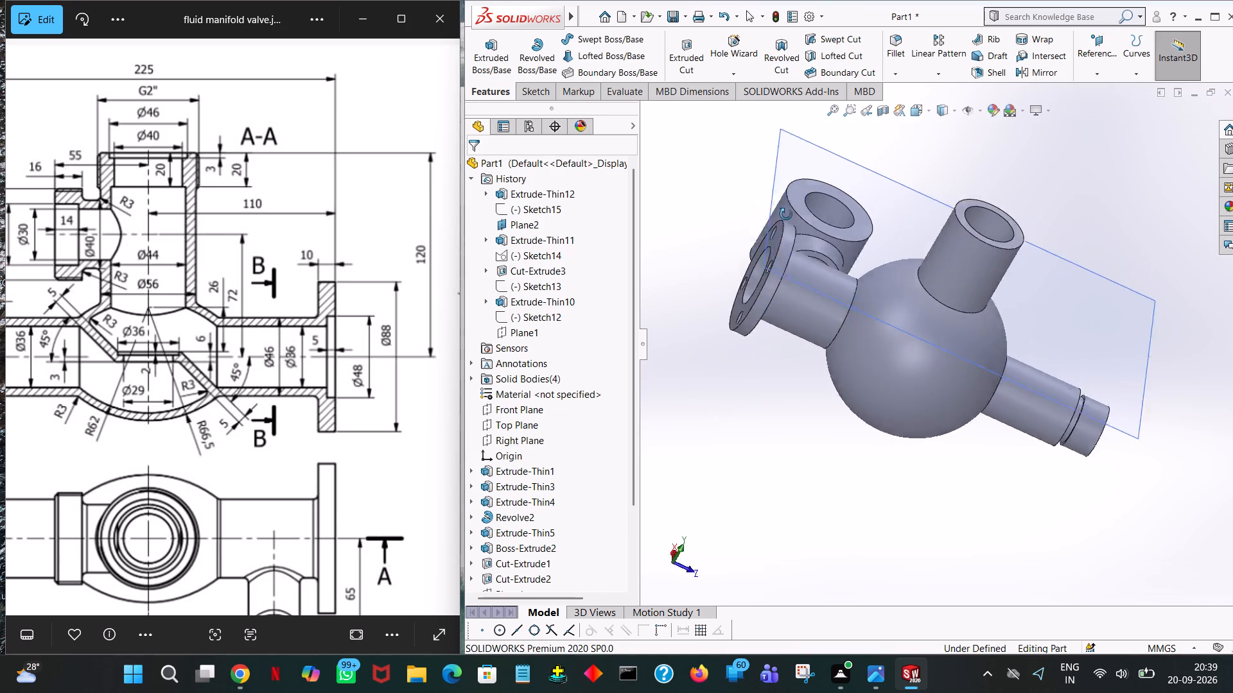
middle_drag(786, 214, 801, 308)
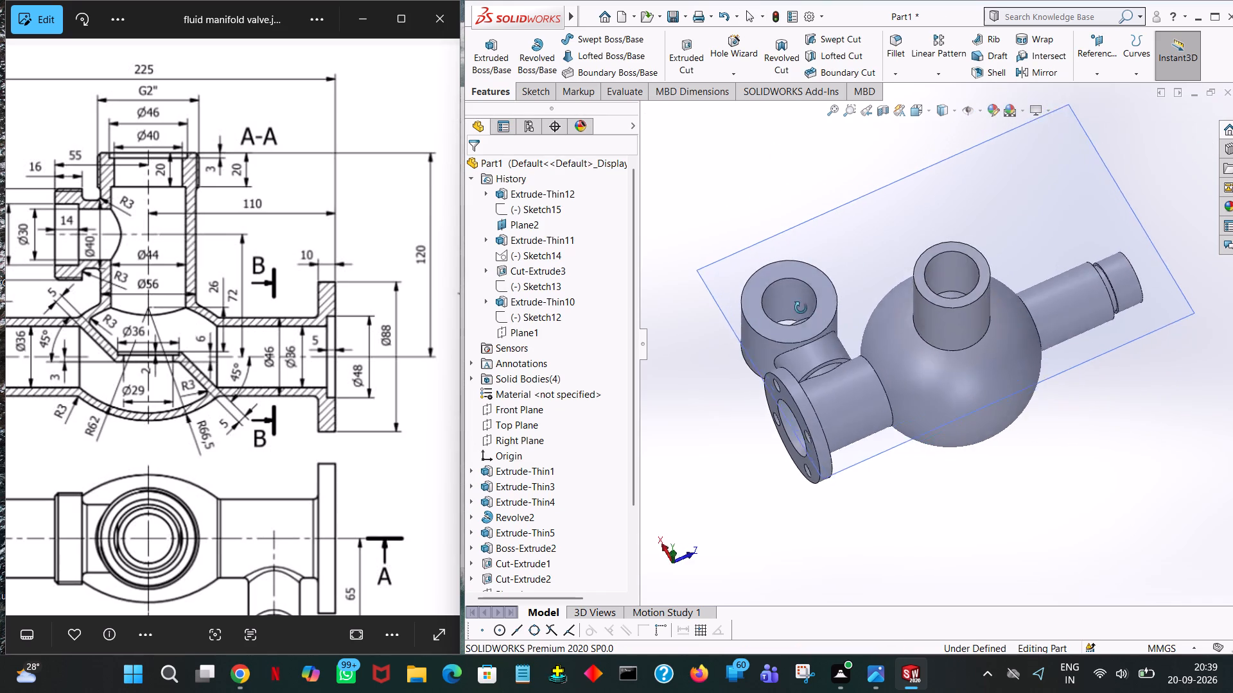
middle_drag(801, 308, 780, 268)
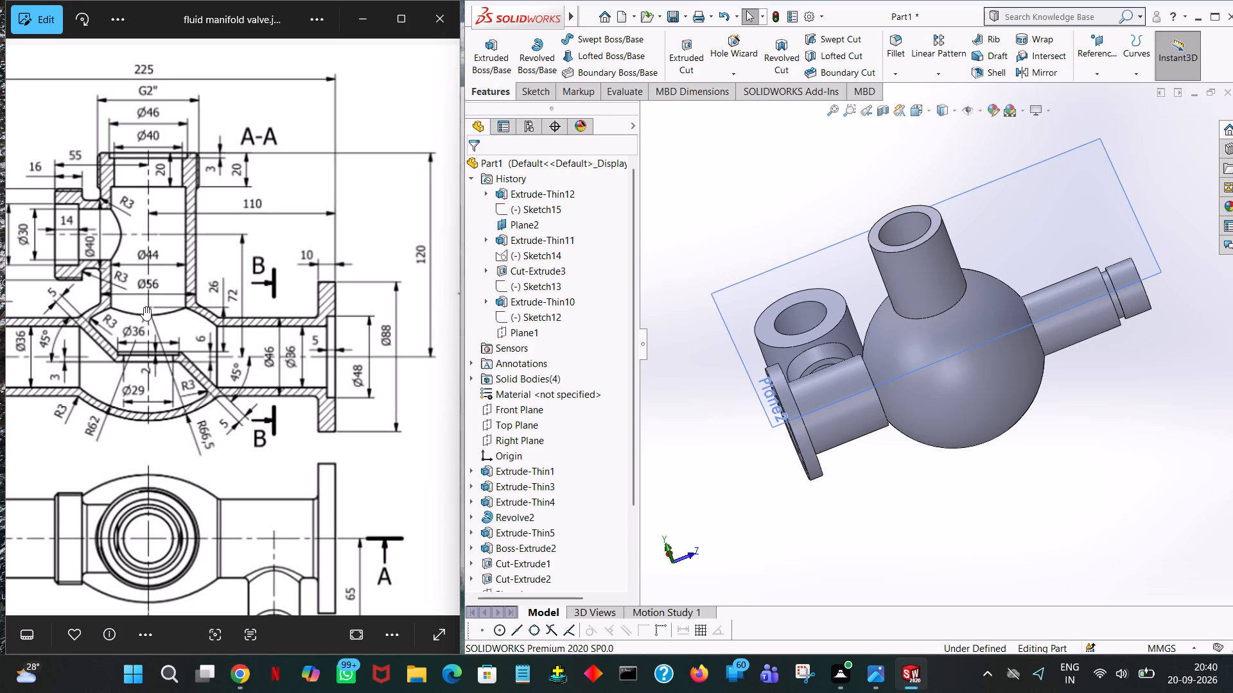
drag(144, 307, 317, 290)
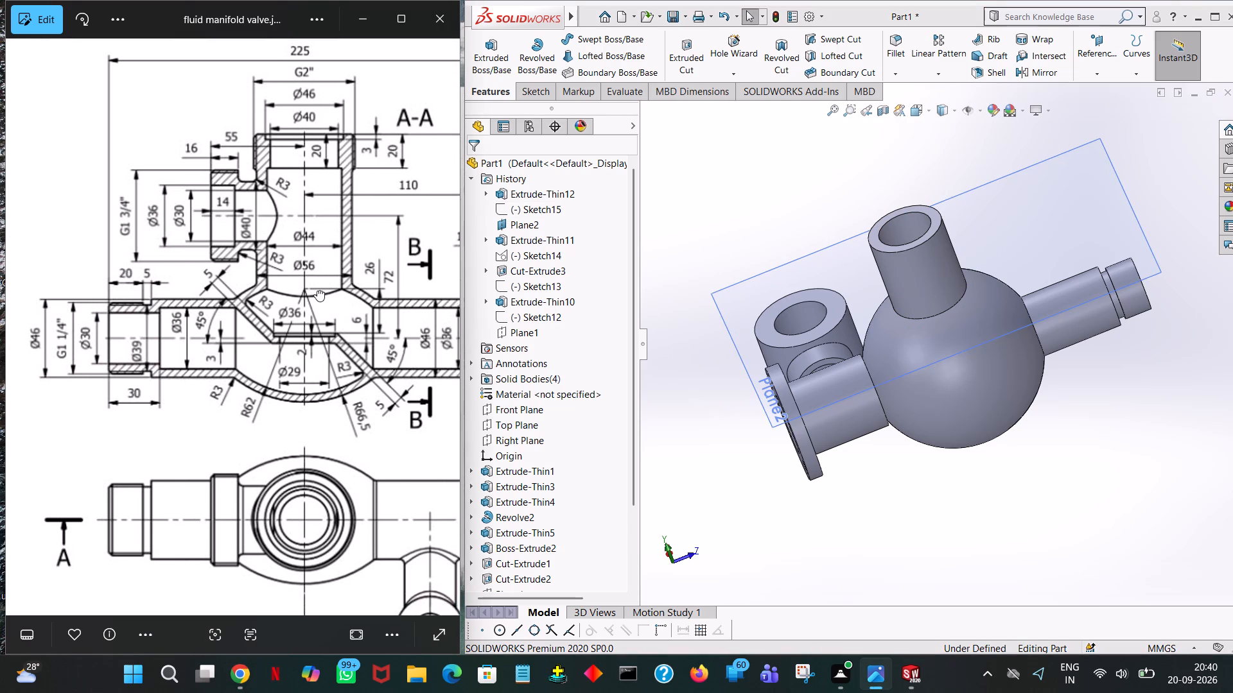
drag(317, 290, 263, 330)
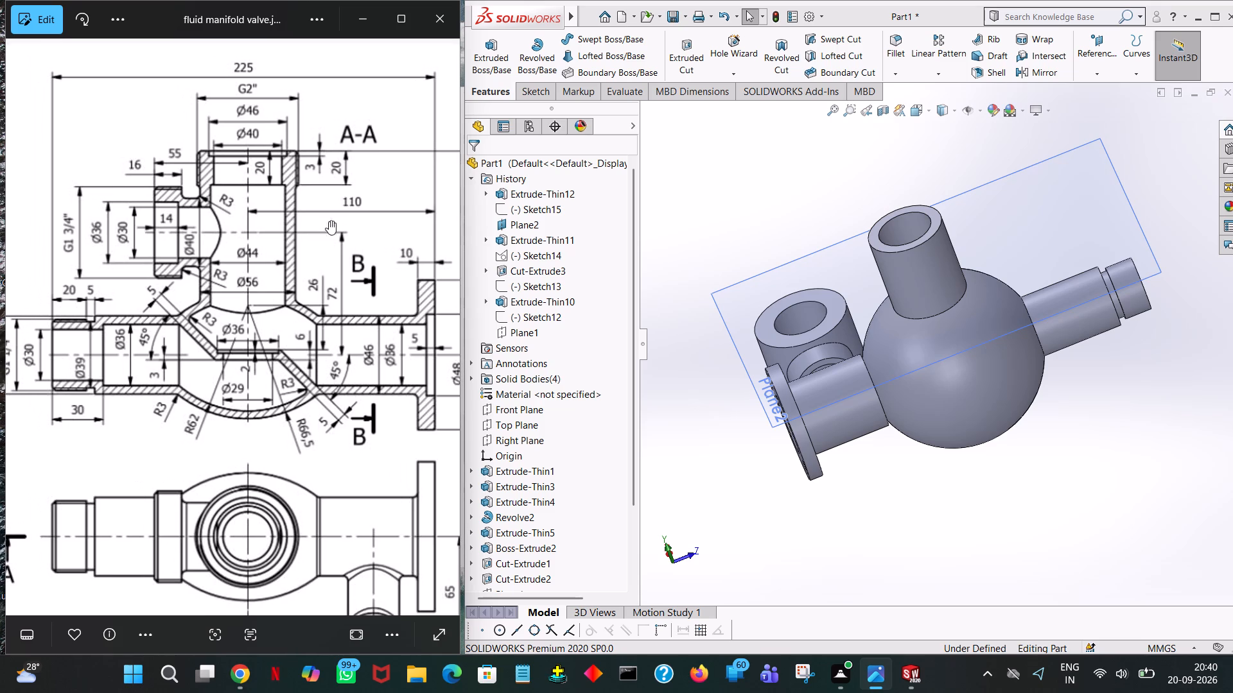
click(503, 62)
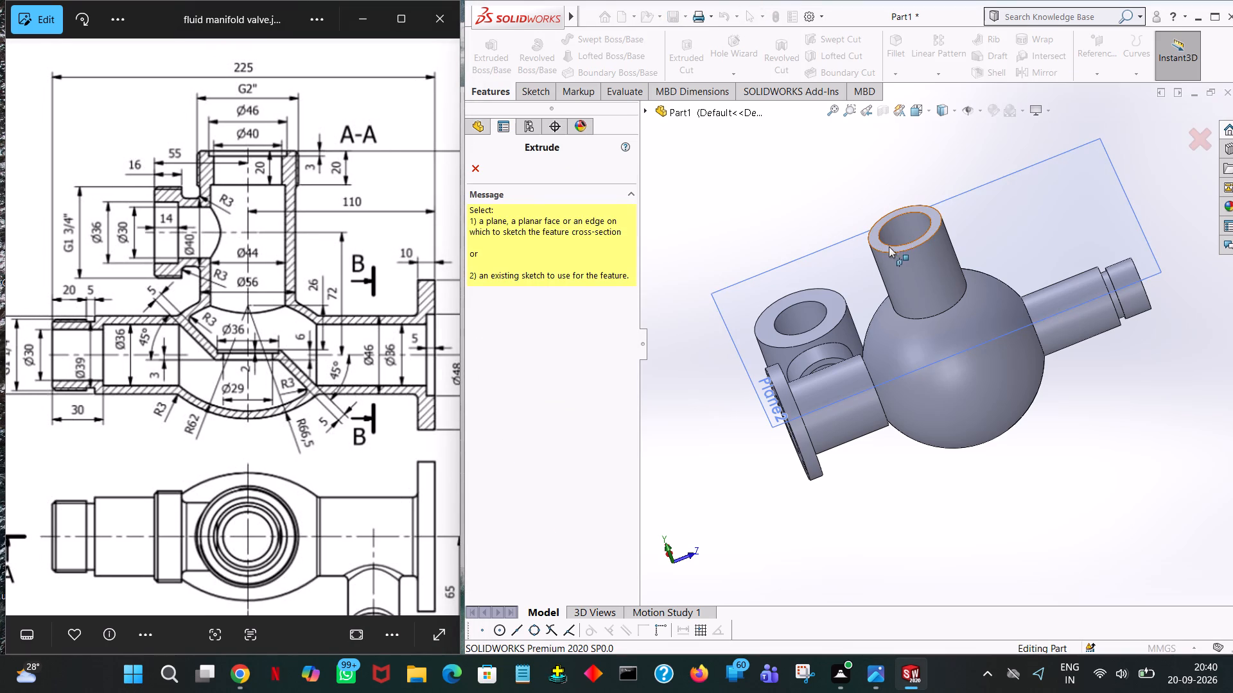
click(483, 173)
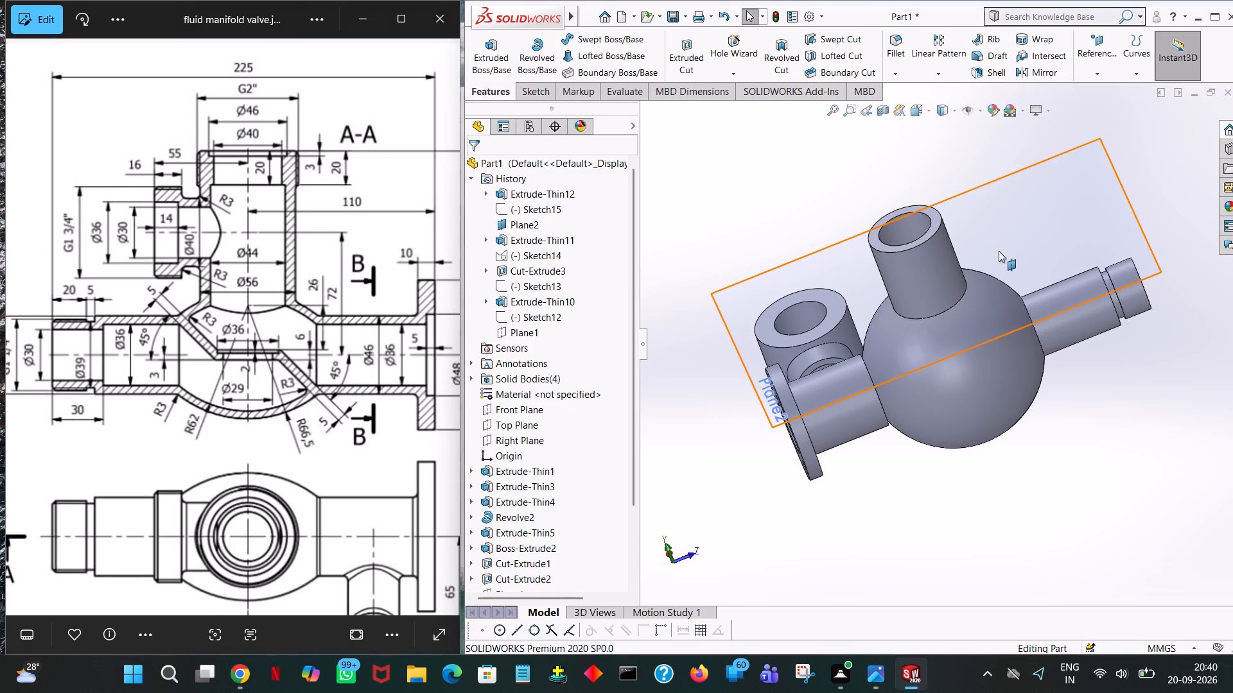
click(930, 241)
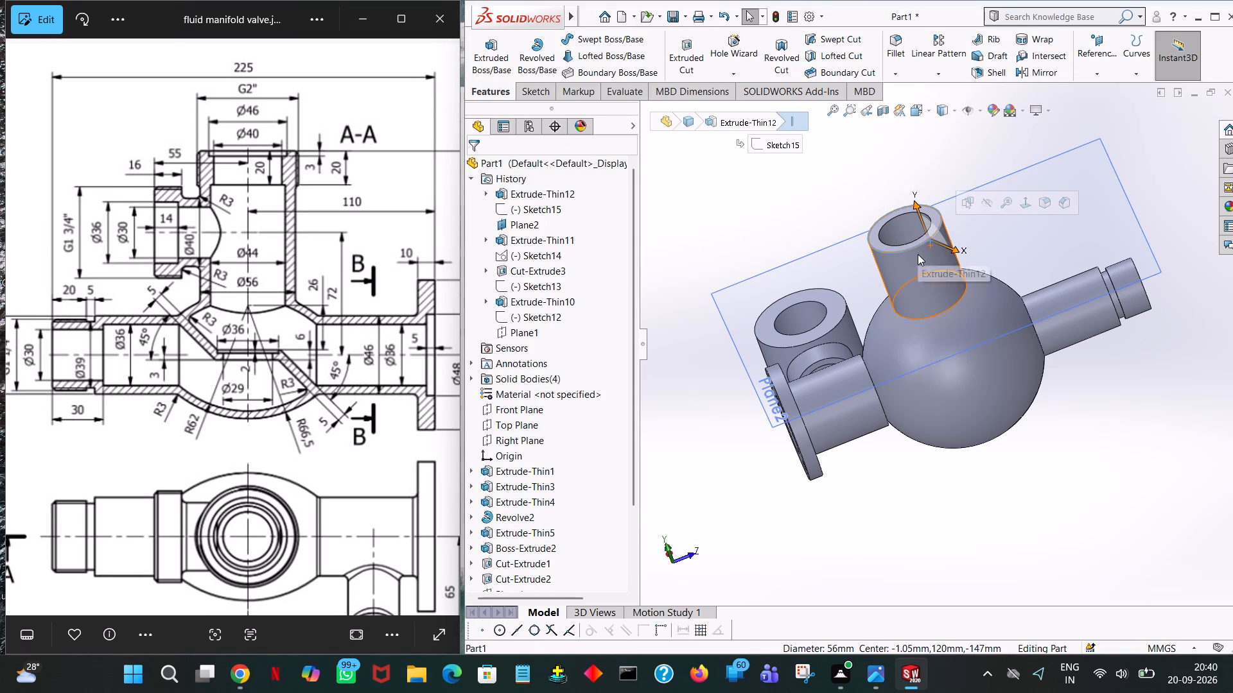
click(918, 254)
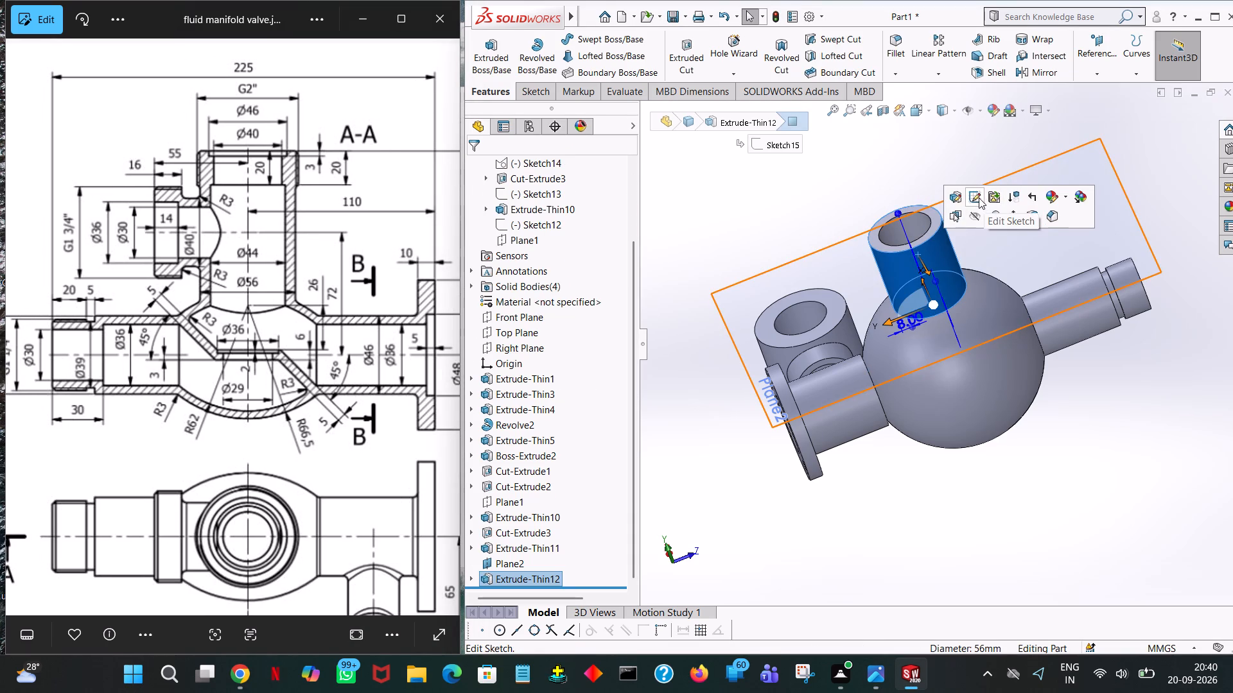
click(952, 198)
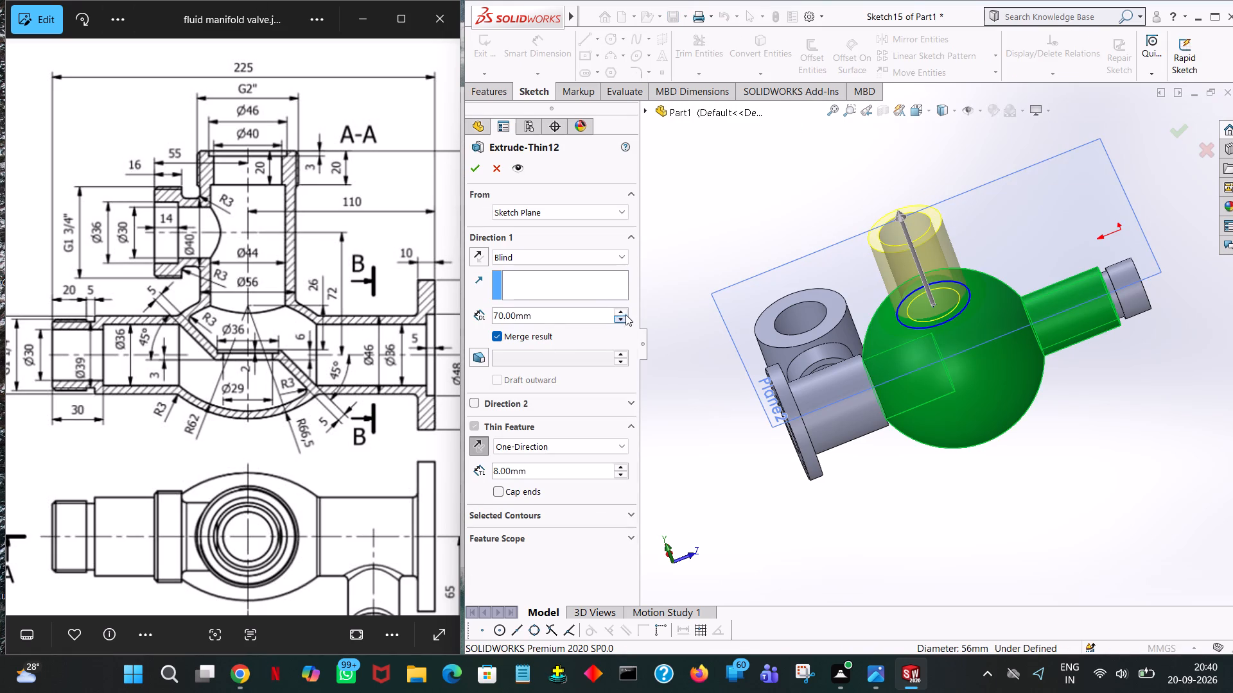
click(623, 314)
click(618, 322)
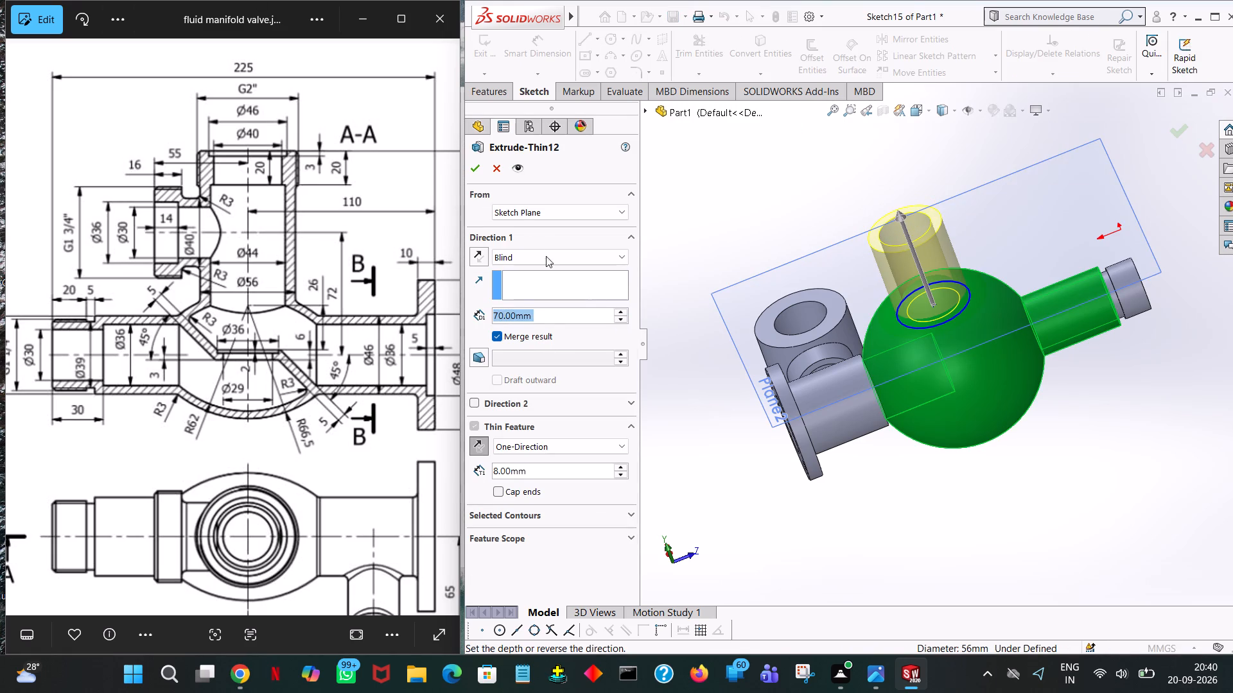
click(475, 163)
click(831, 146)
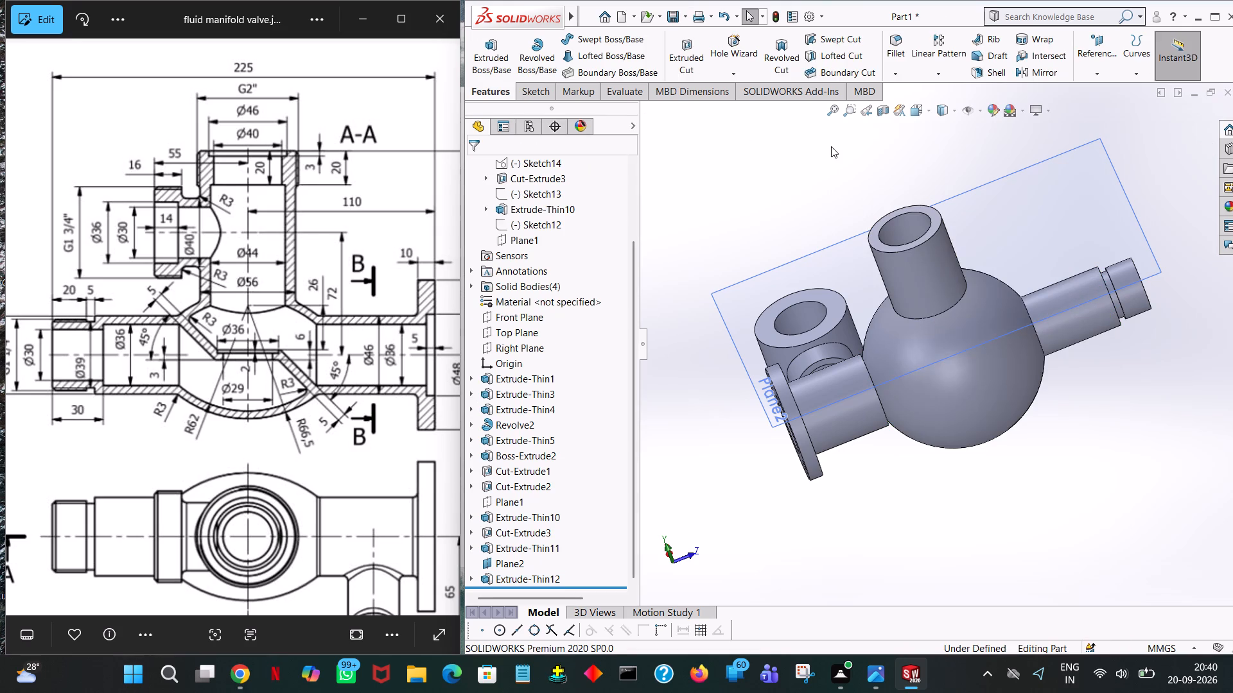
Set the vertical port's thin extrusion depth to 90 mm.
middle_drag(832, 146, 773, 121)
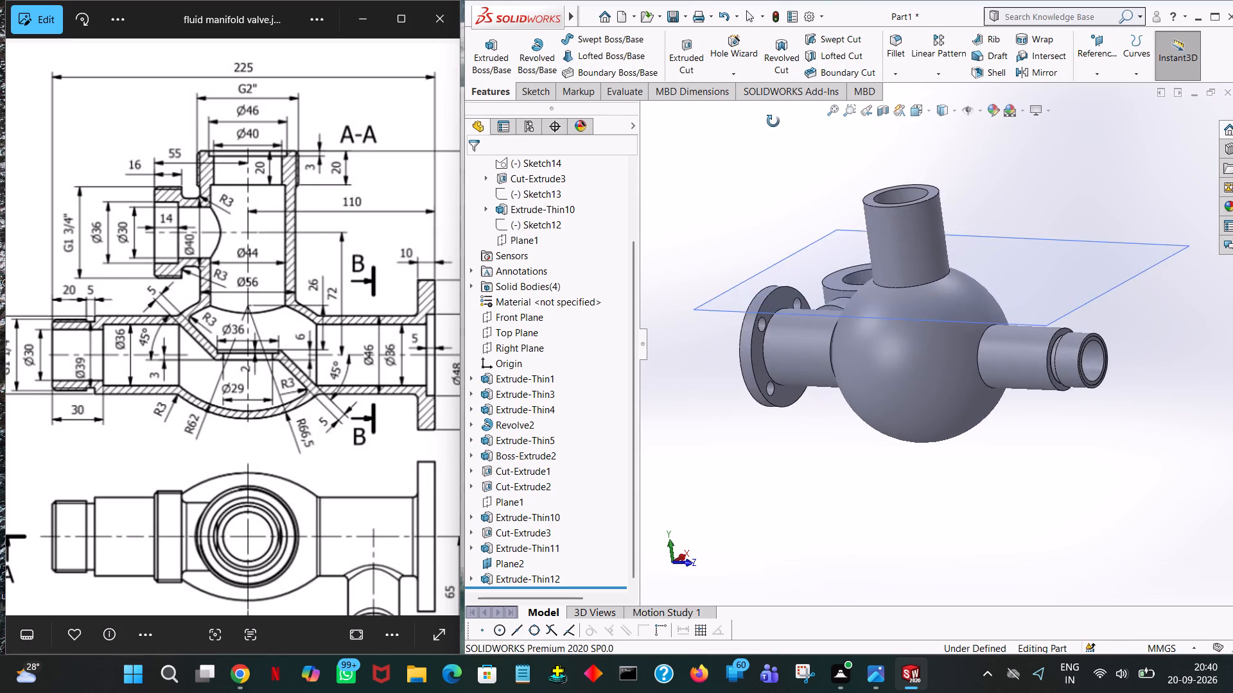
middle_drag(773, 121, 807, 126)
middle_drag(868, 186, 879, 181)
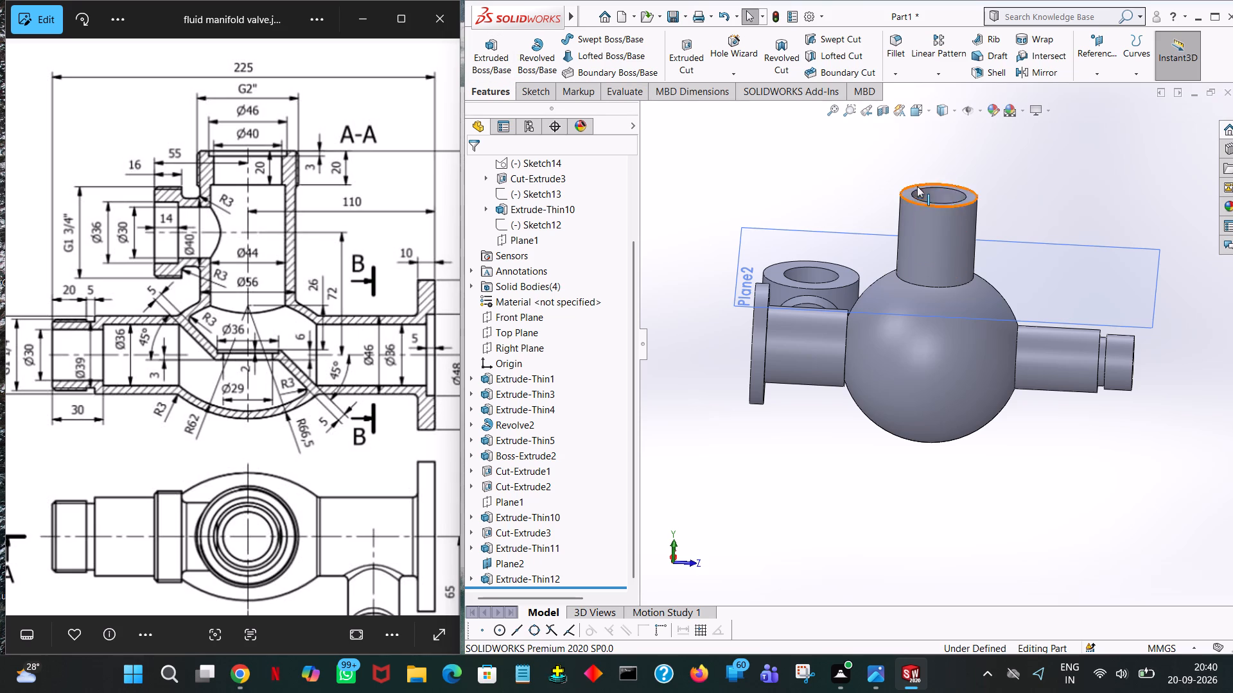
click(927, 209)
click(974, 150)
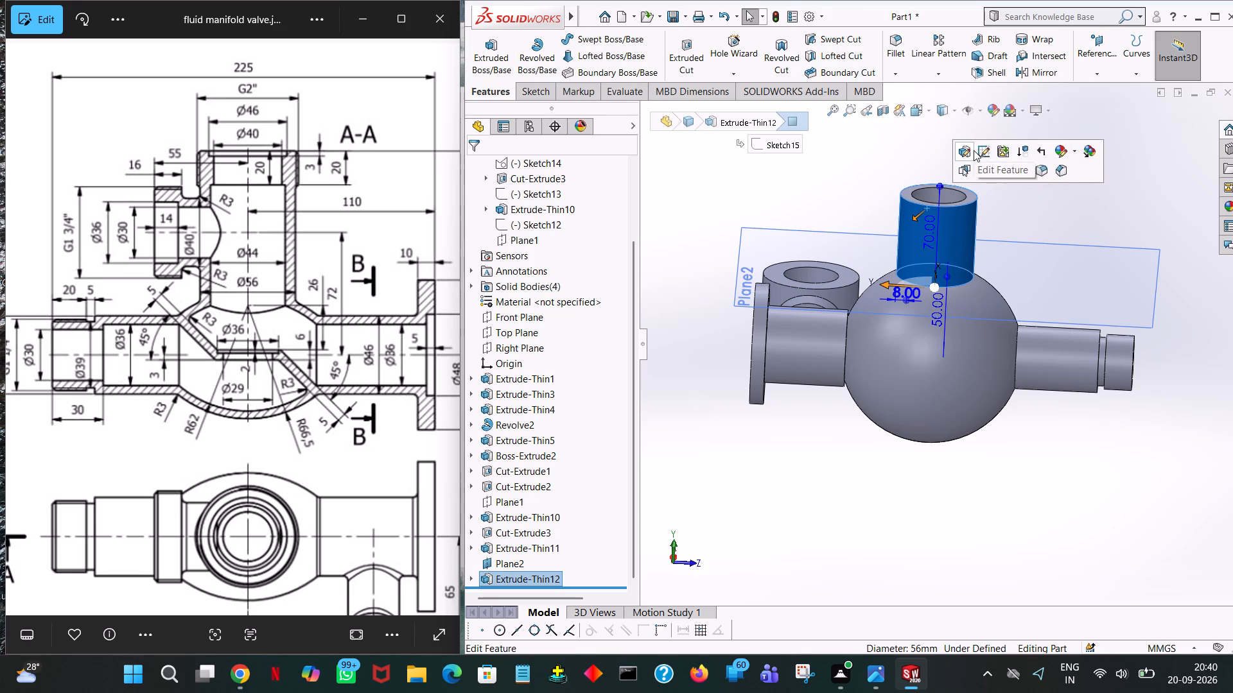
click(623, 311)
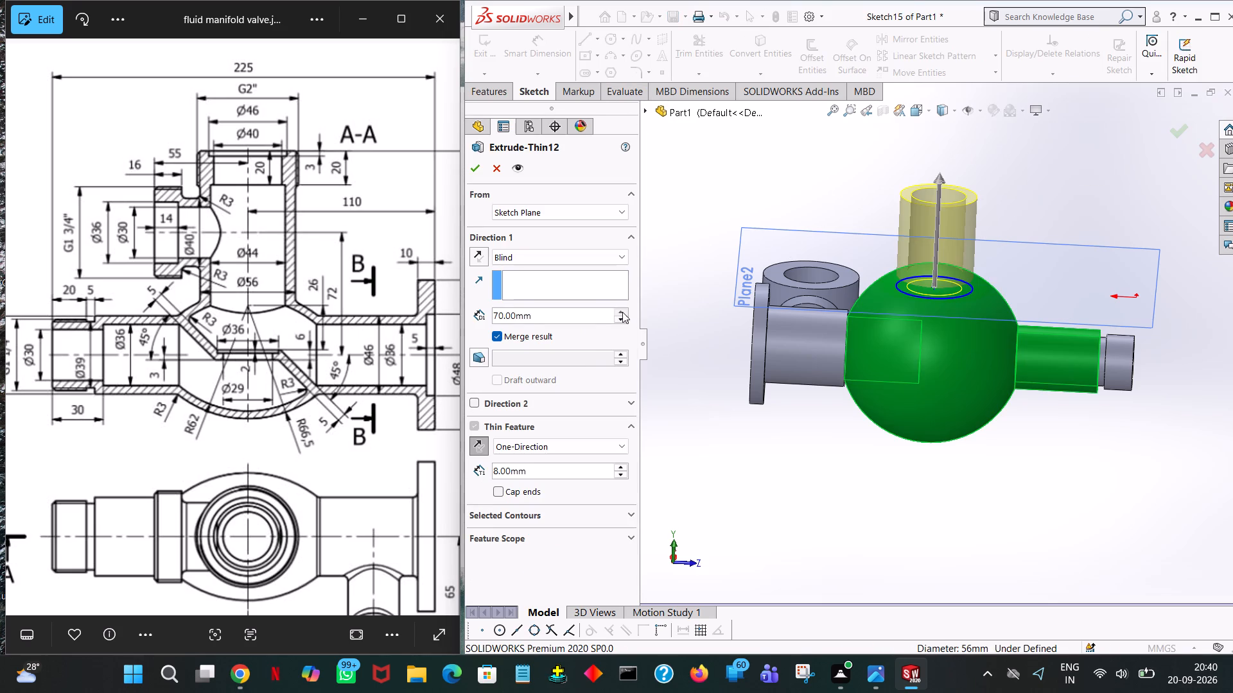
click(622, 312)
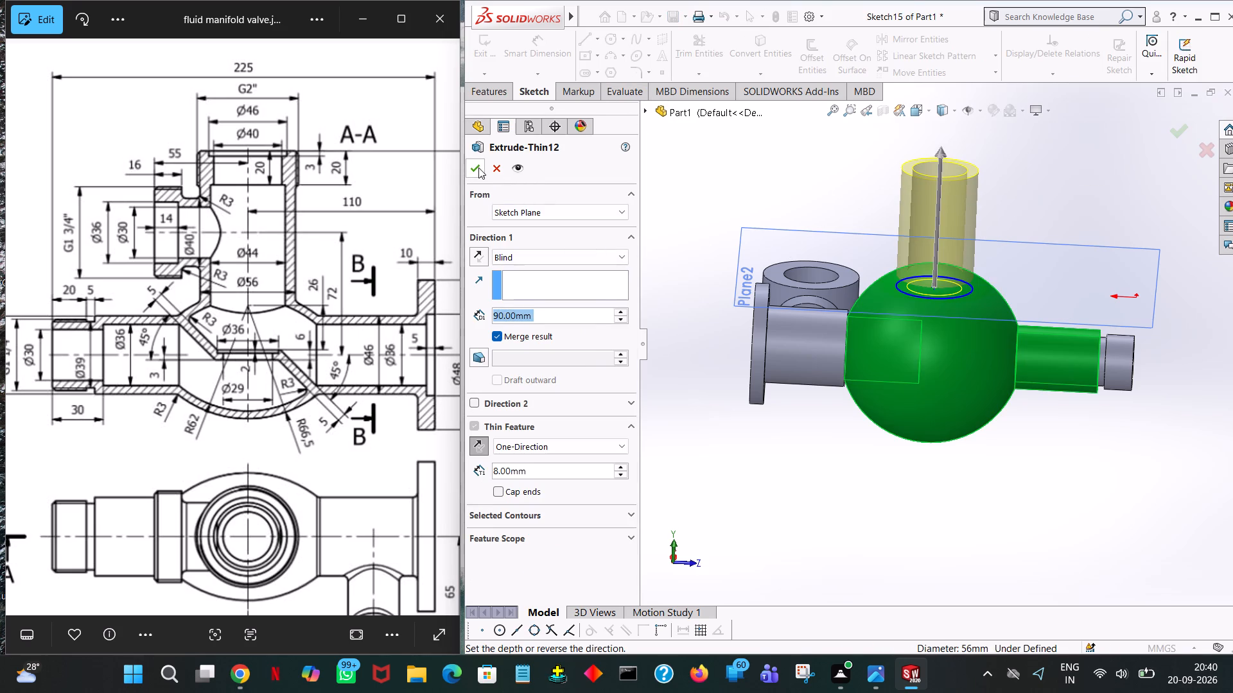
click(477, 167)
click(830, 169)
Sketch a circle of radius 46/2 (23 mm) on the vertical port's top face, centred on the port.
middle_drag(838, 175, 899, 191)
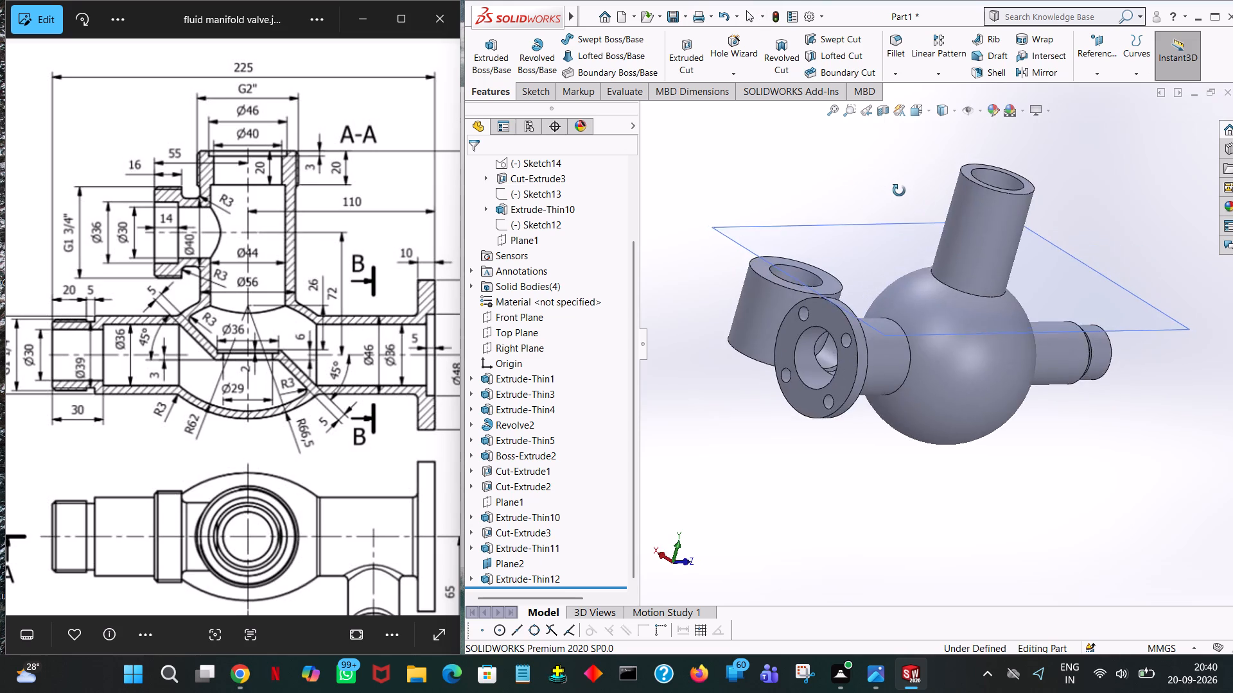
middle_drag(899, 191, 875, 178)
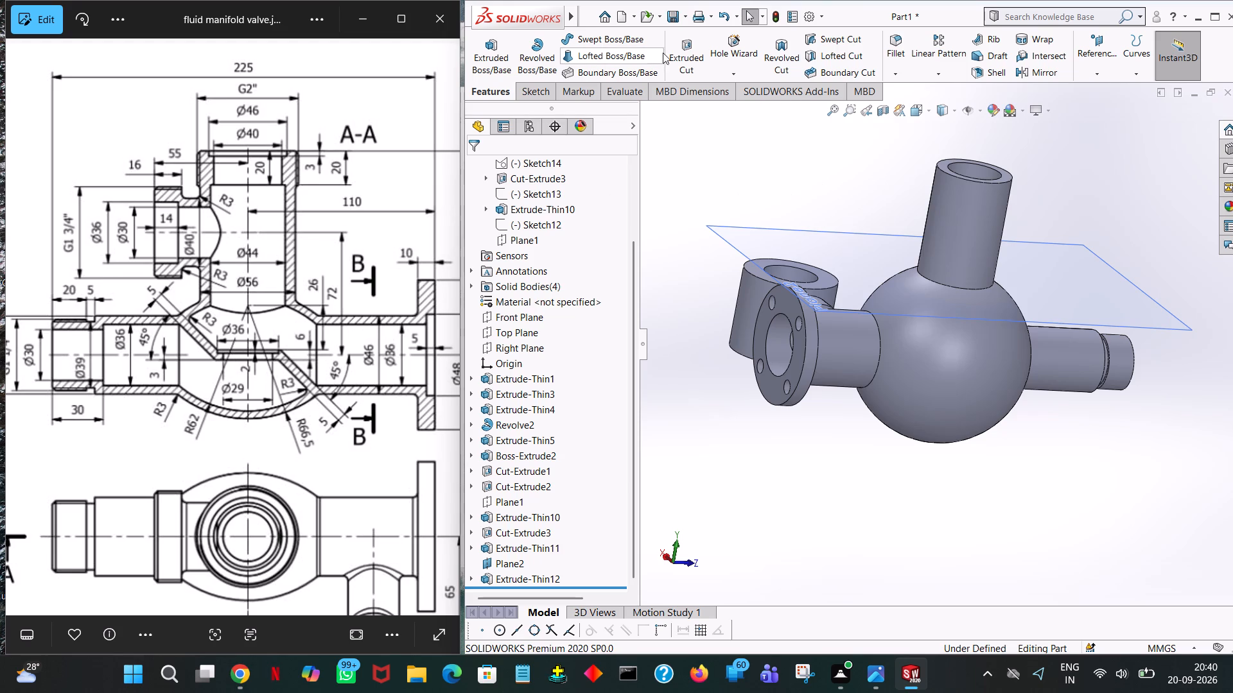
click(489, 55)
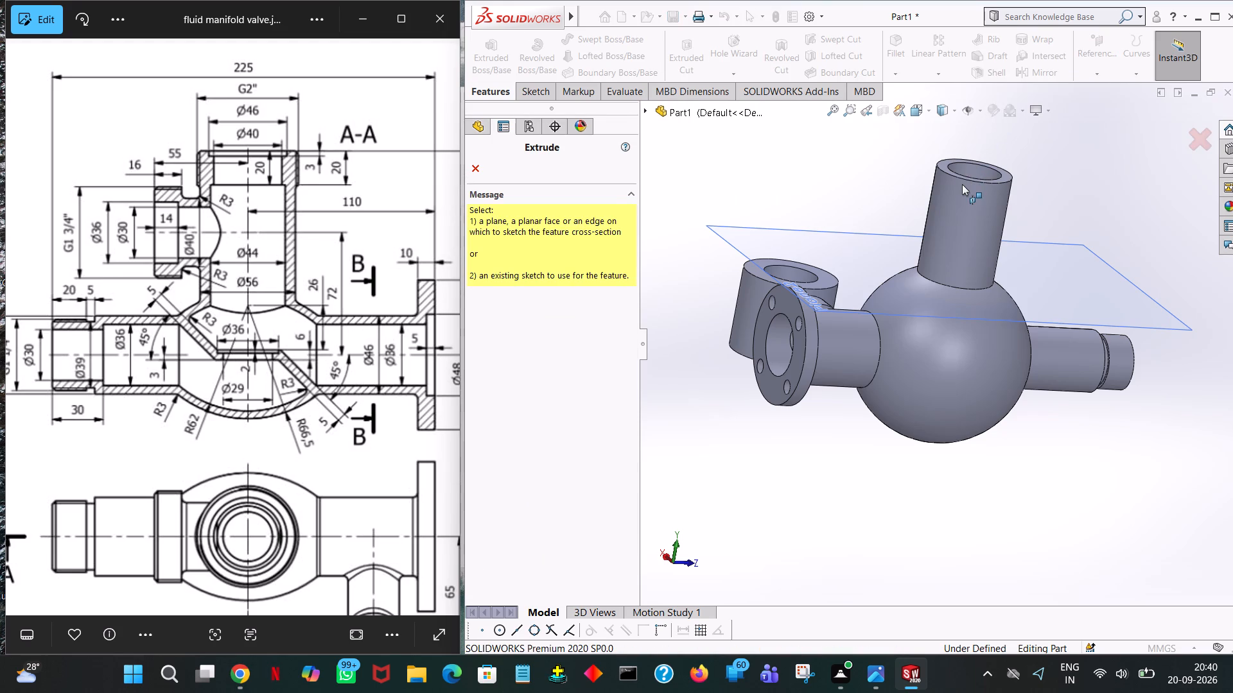
click(966, 178)
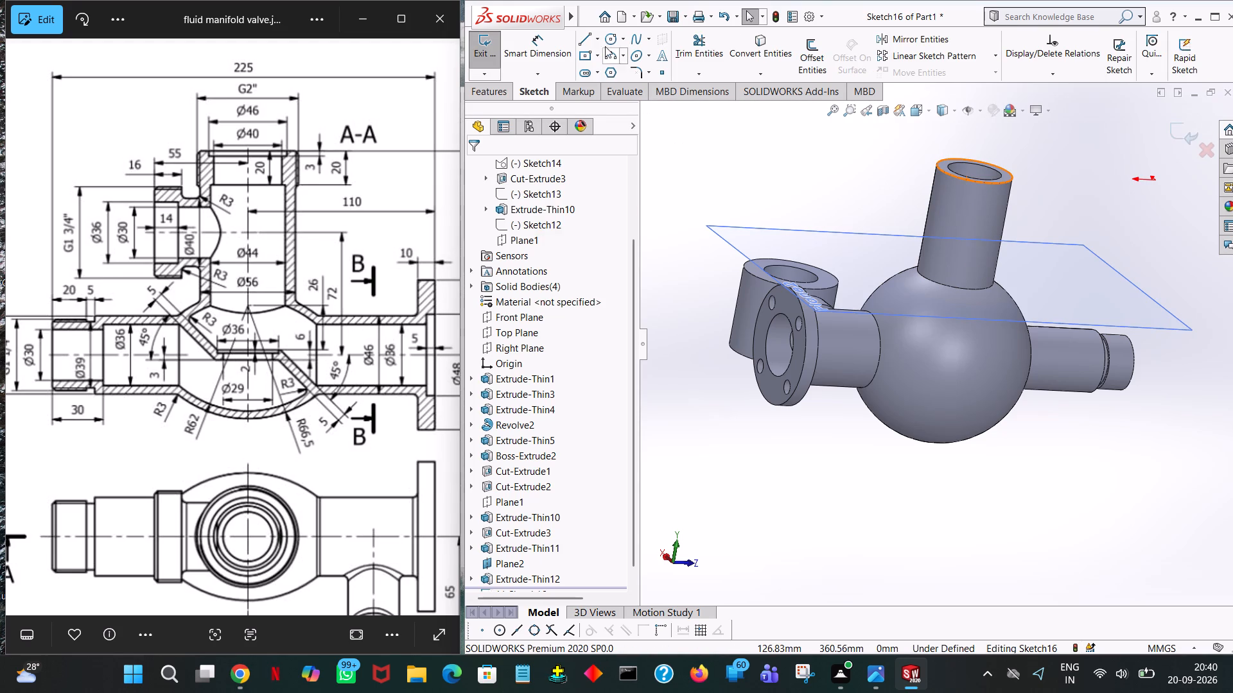
click(606, 41)
middle_drag(1035, 141, 1040, 245)
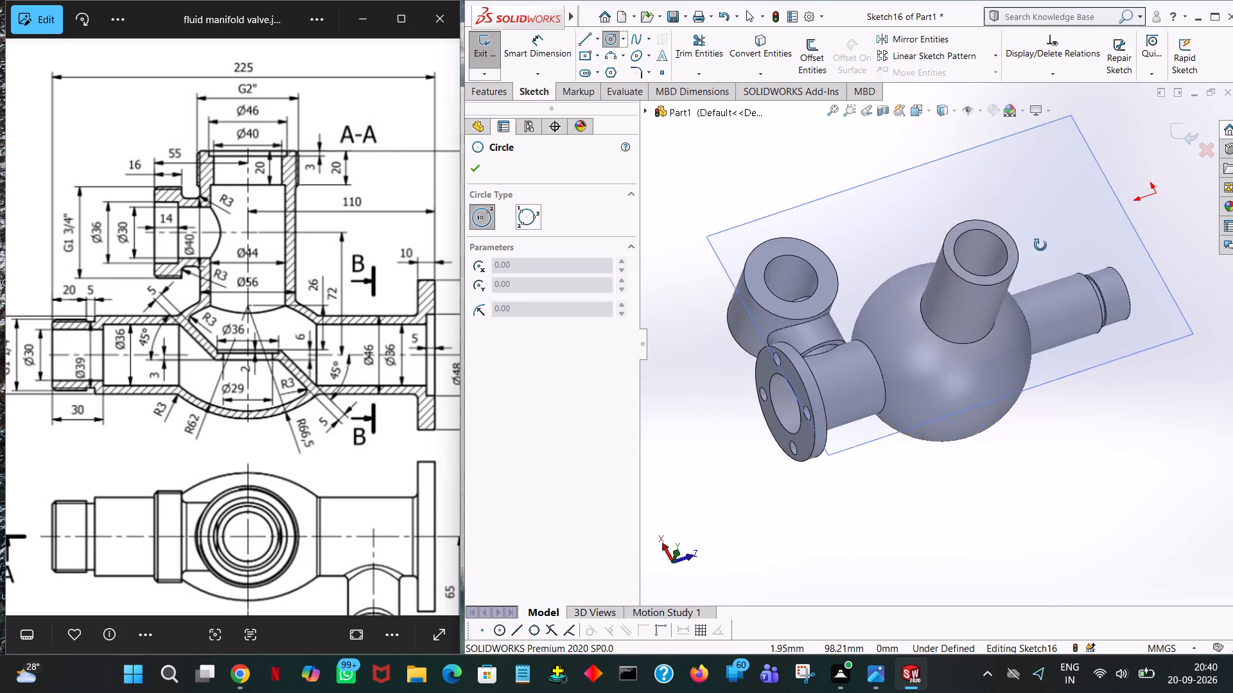
middle_drag(1040, 245, 1041, 272)
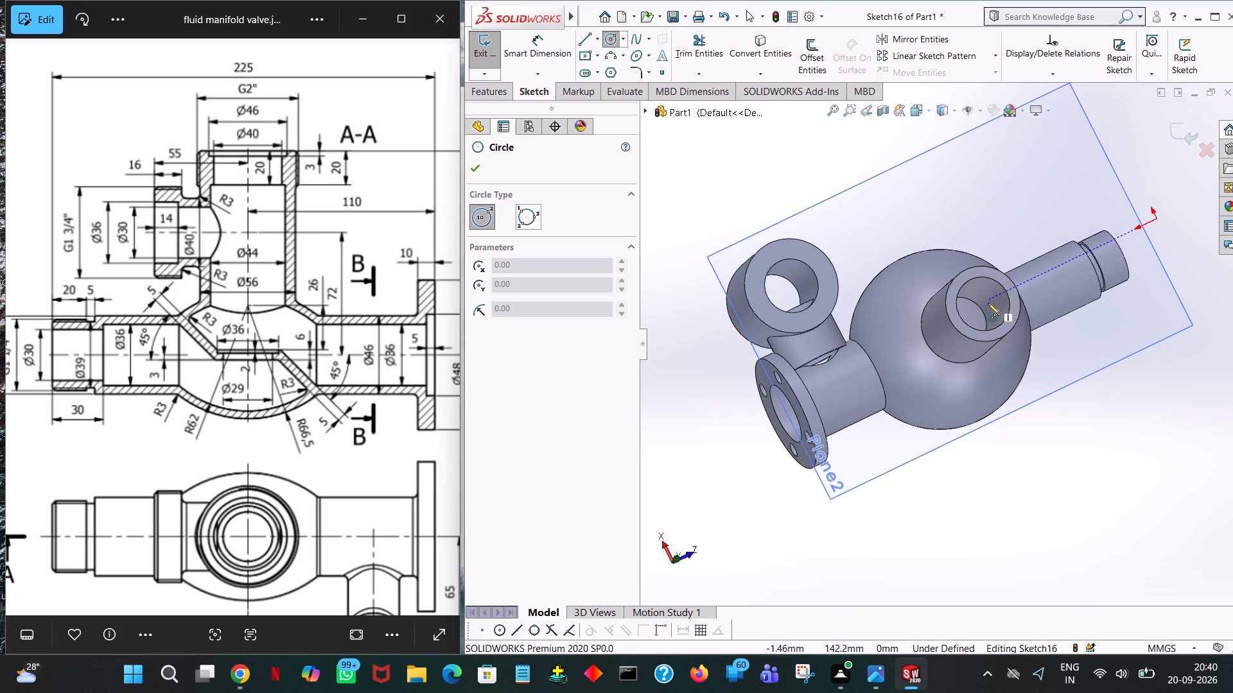
click(983, 305)
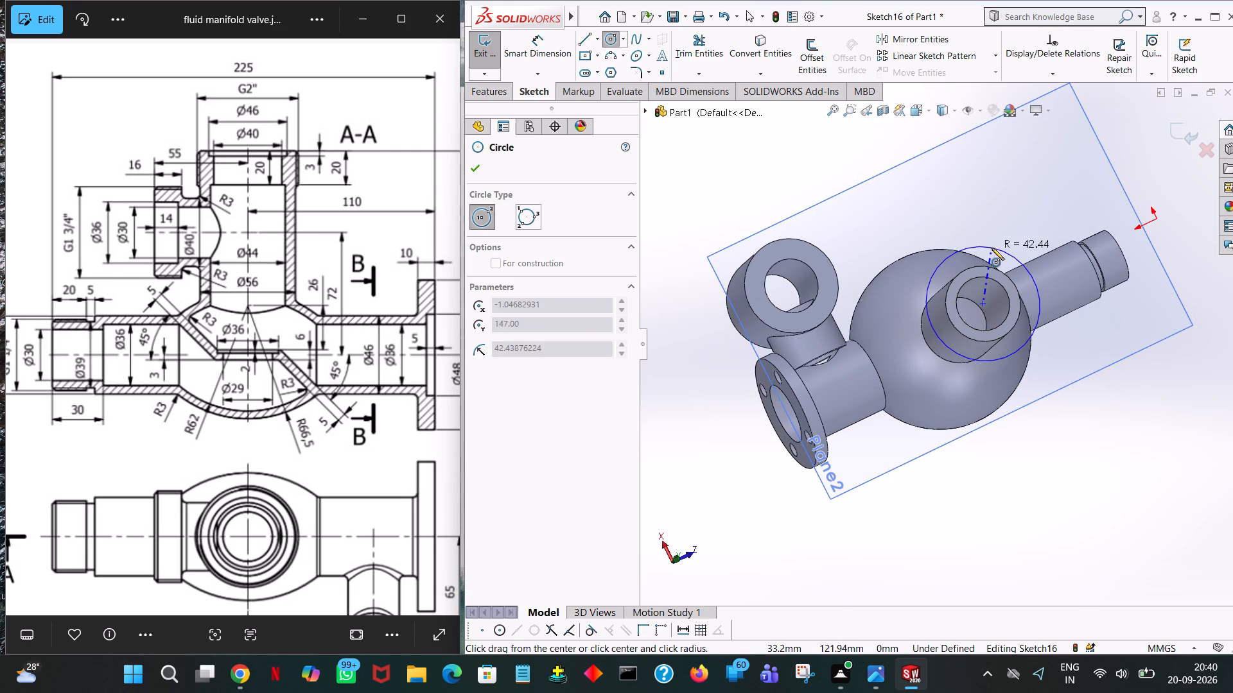
click(992, 248)
text(46/2)
key(Return)
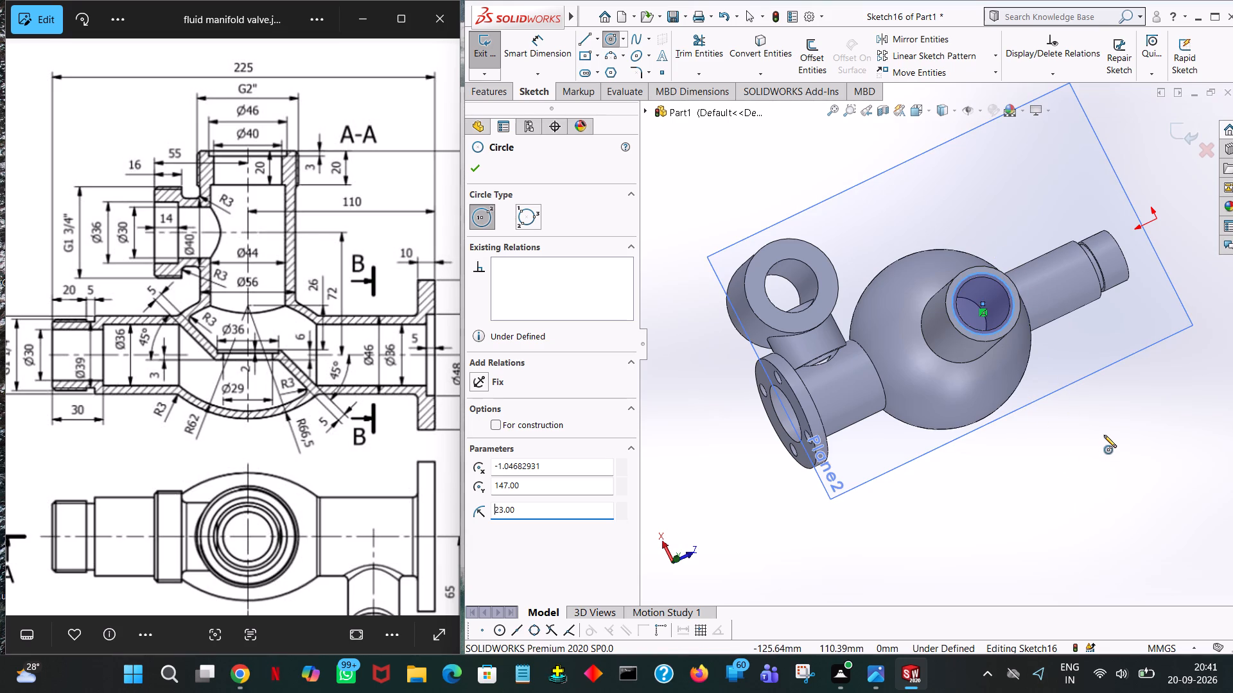
middle_drag(1105, 435, 1092, 326)
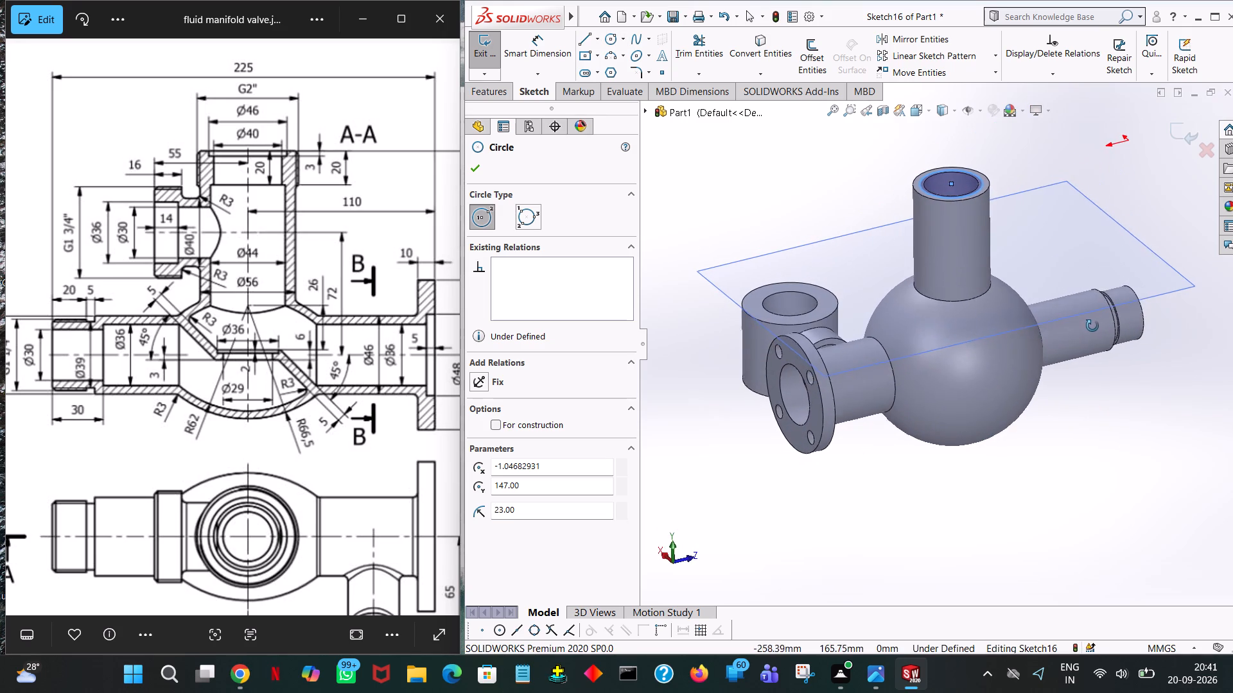
middle_drag(1092, 326, 1104, 340)
click(480, 167)
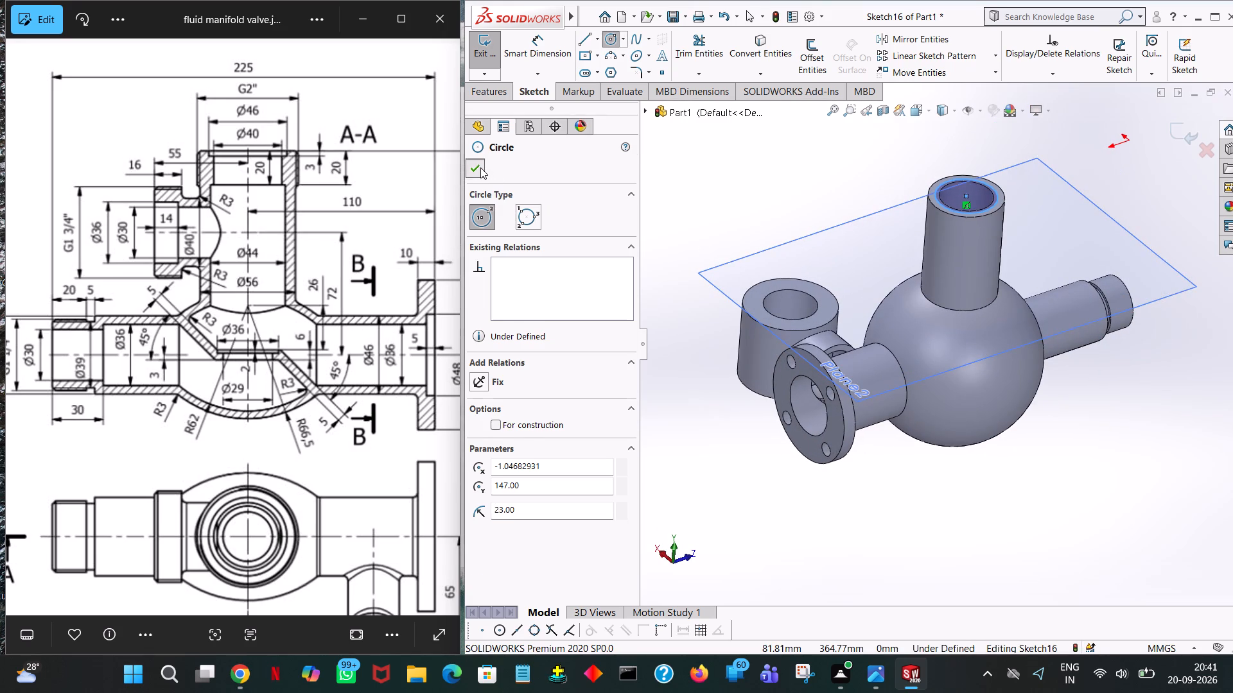
Extrude the circle upward 20 mm as a thin feature with a 10 mm wall thickened outward, forming the vertical port's collar.
click(494, 90)
click(498, 69)
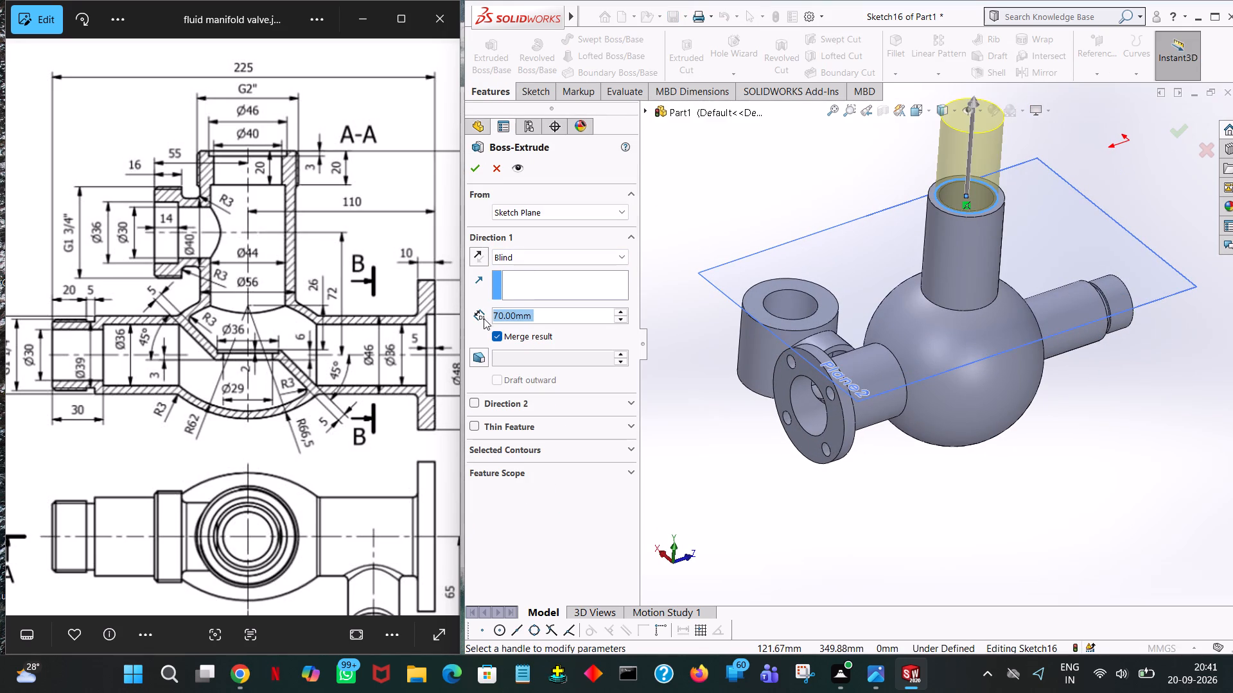
click(478, 425)
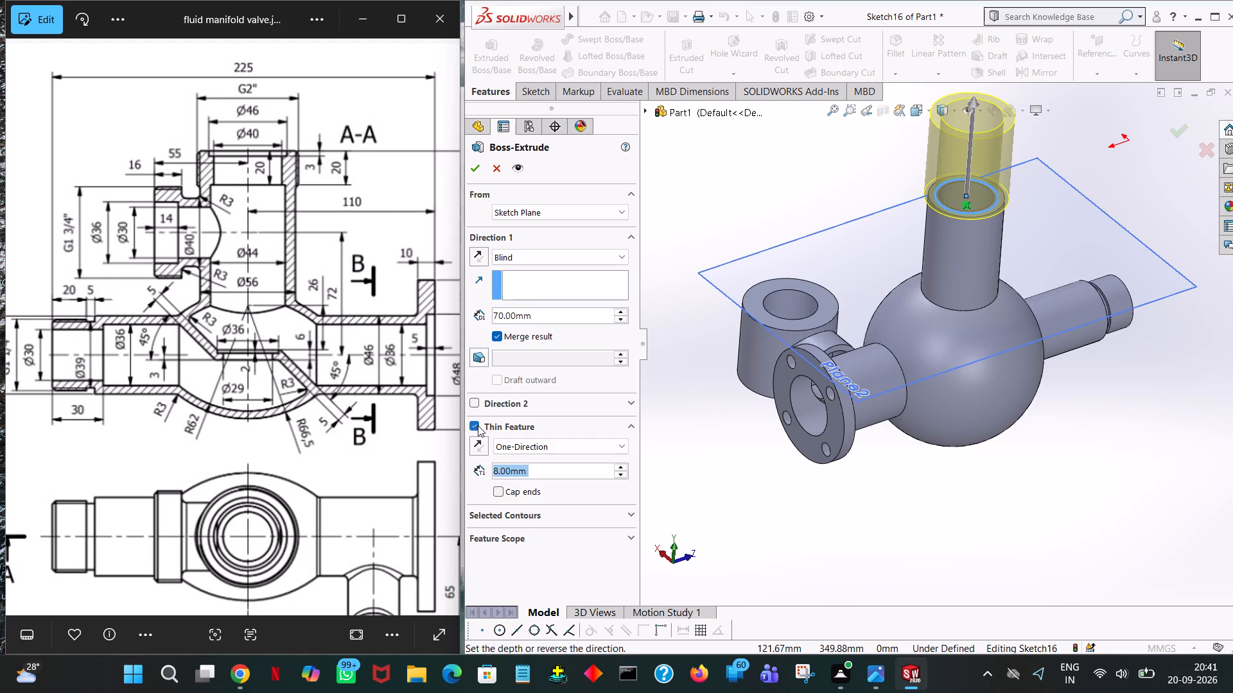
click(616, 464)
click(620, 475)
text(10)
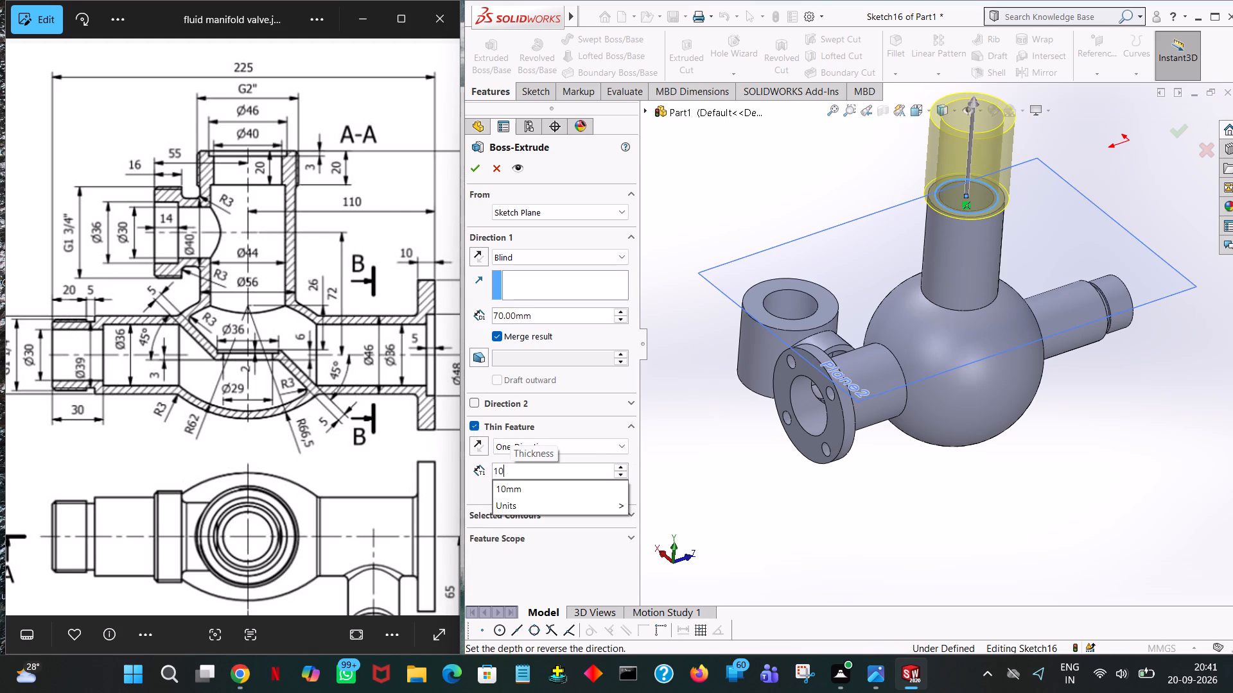
click(1090, 531)
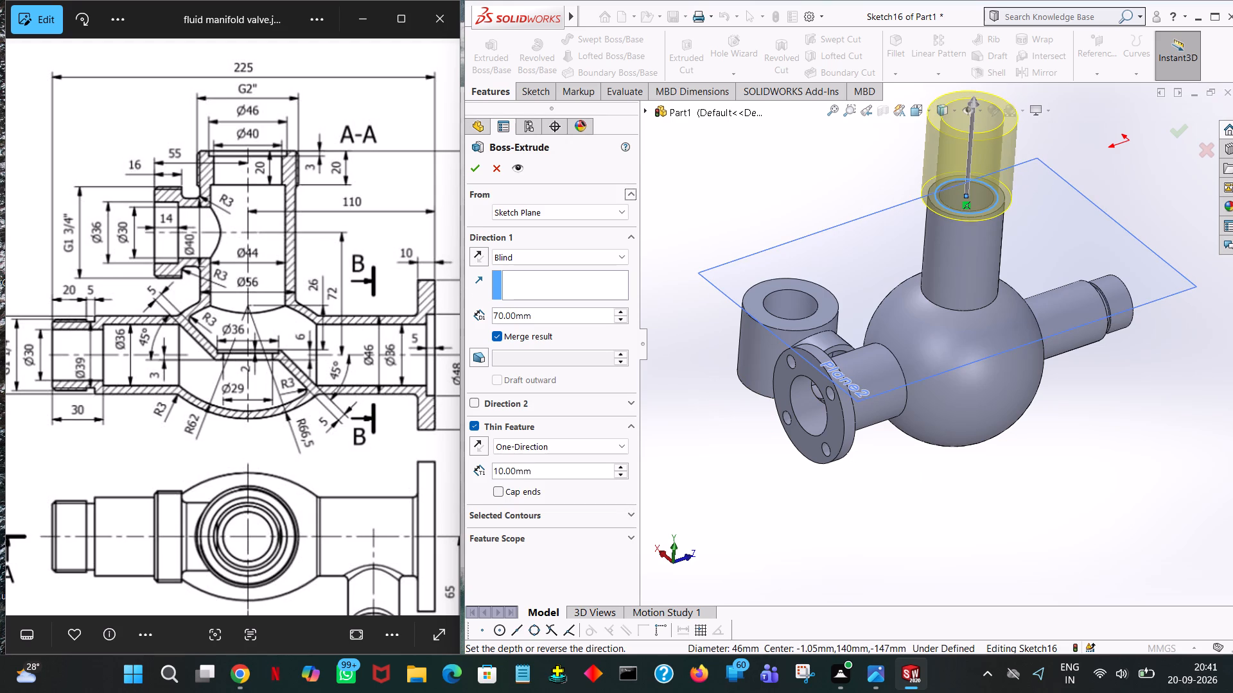
double_click(564, 316)
text(20)
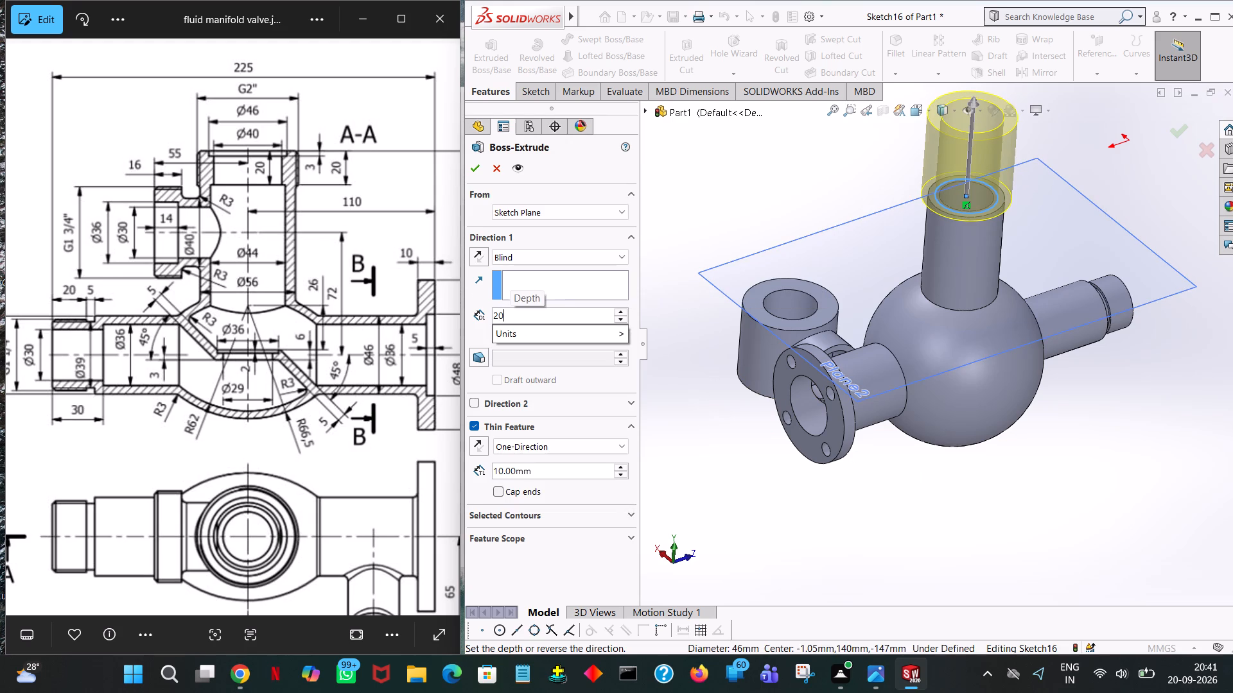
click(733, 475)
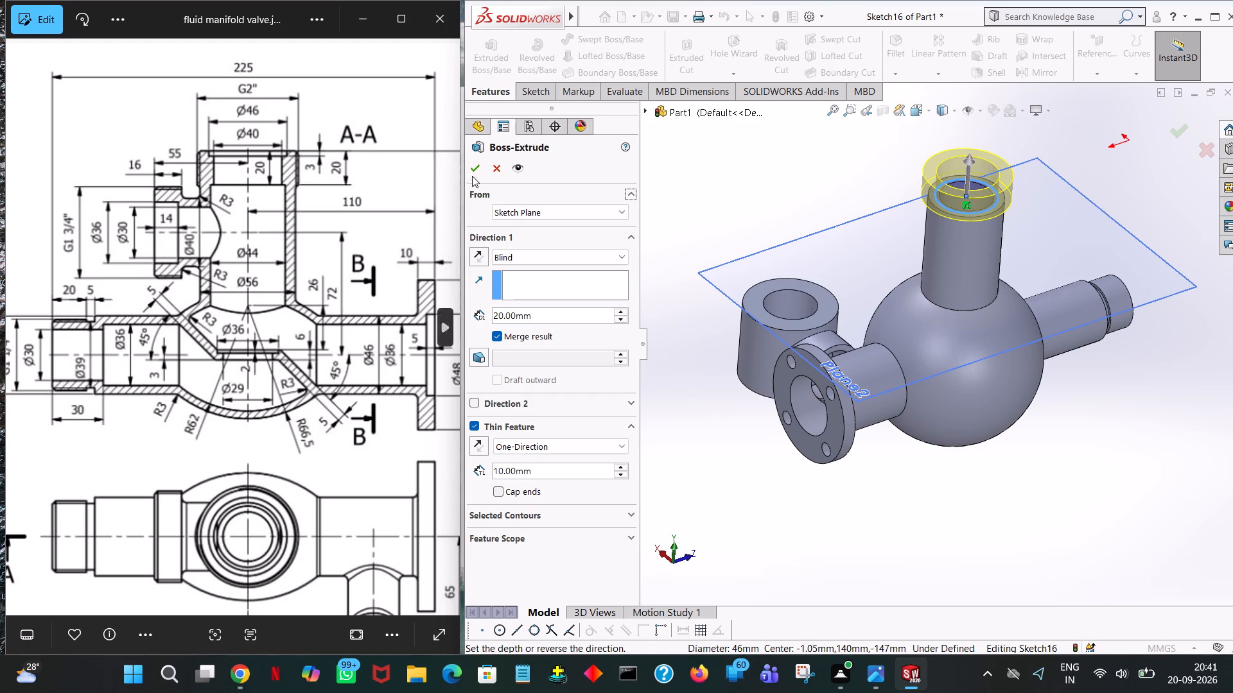
click(473, 175)
click(1120, 484)
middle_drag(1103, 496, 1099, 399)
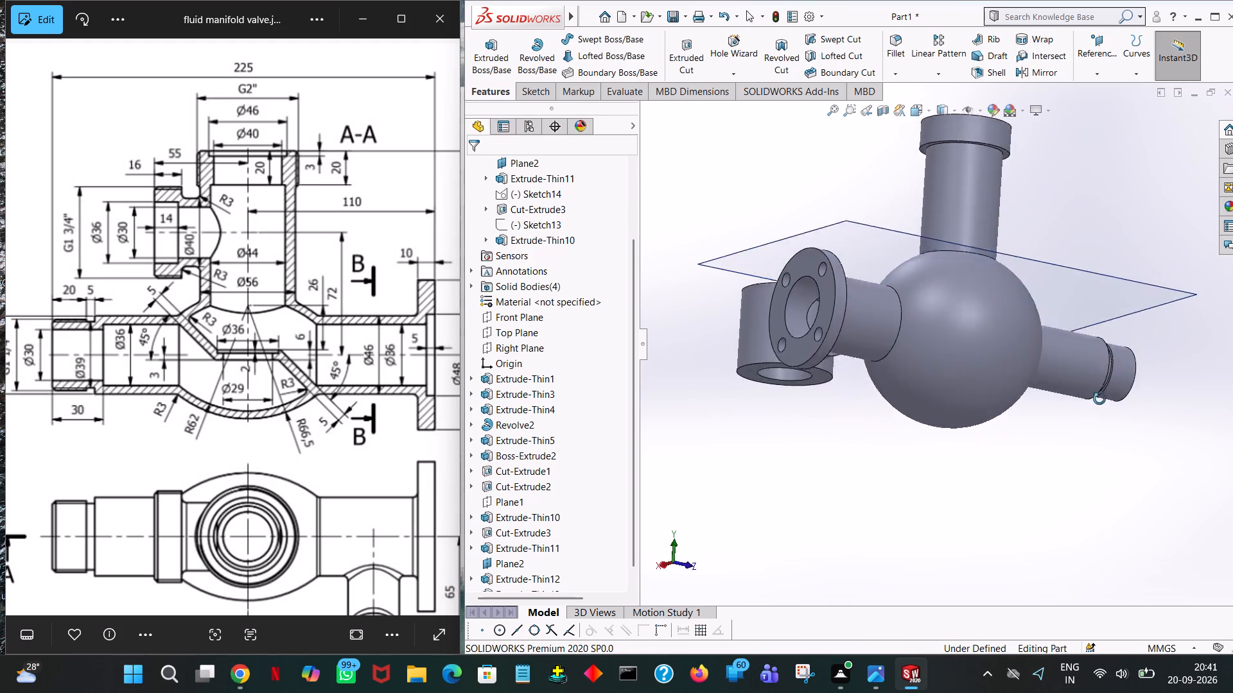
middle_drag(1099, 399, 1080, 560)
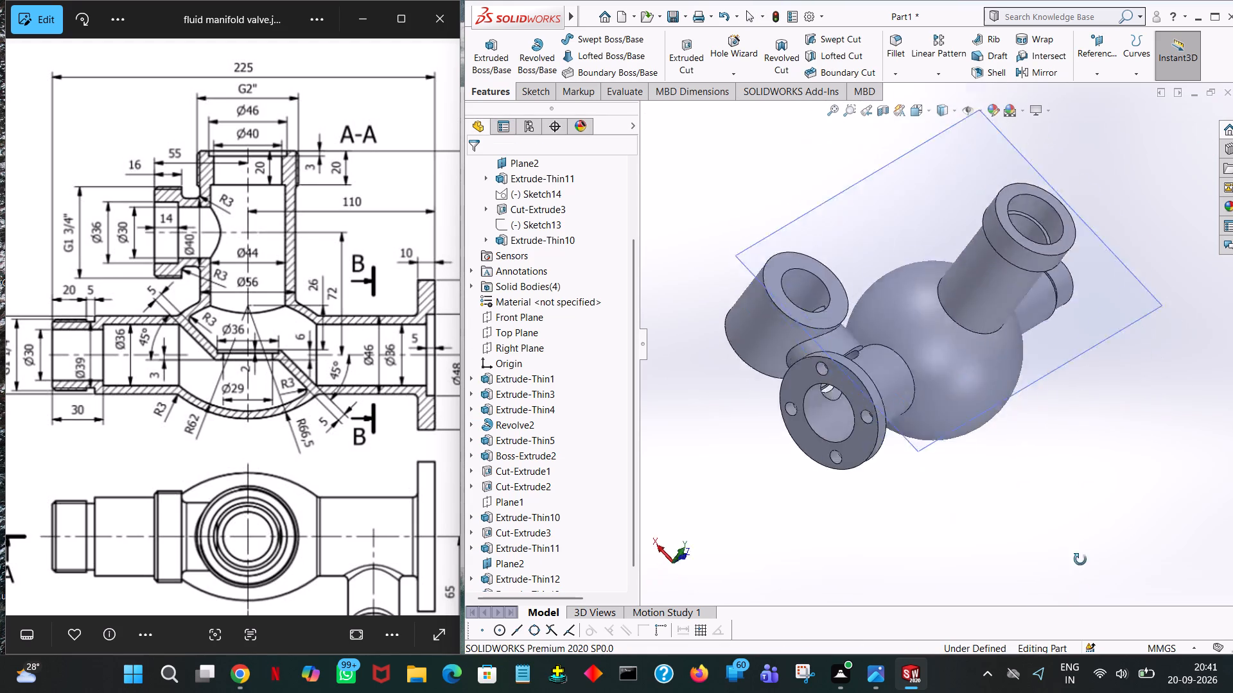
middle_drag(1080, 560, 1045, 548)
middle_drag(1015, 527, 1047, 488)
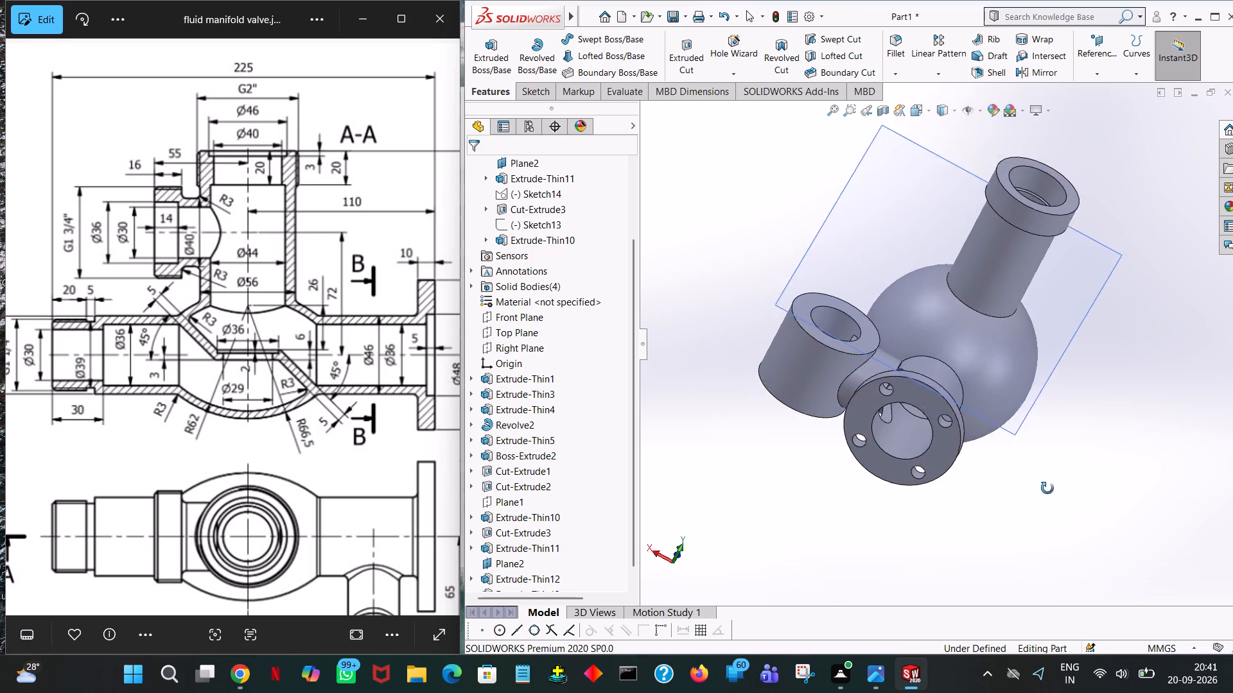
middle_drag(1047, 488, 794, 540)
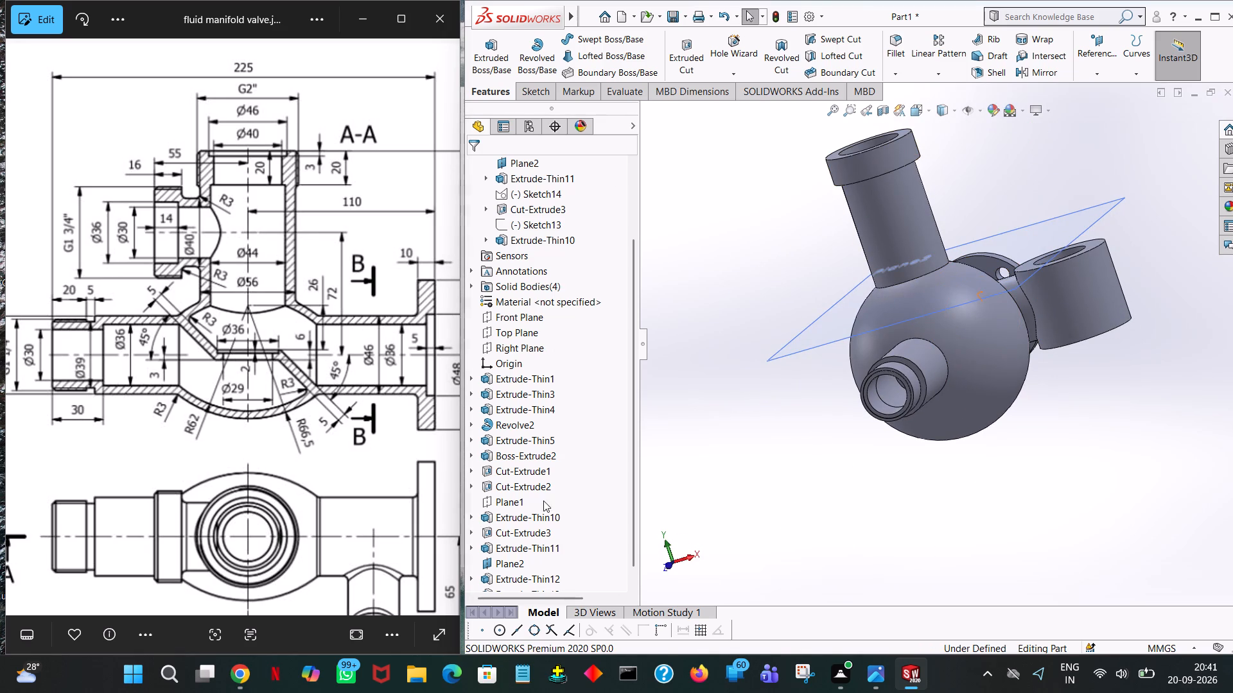
Hide Plane2, the reference plane used for the vertical port.
drag(631, 449, 634, 523)
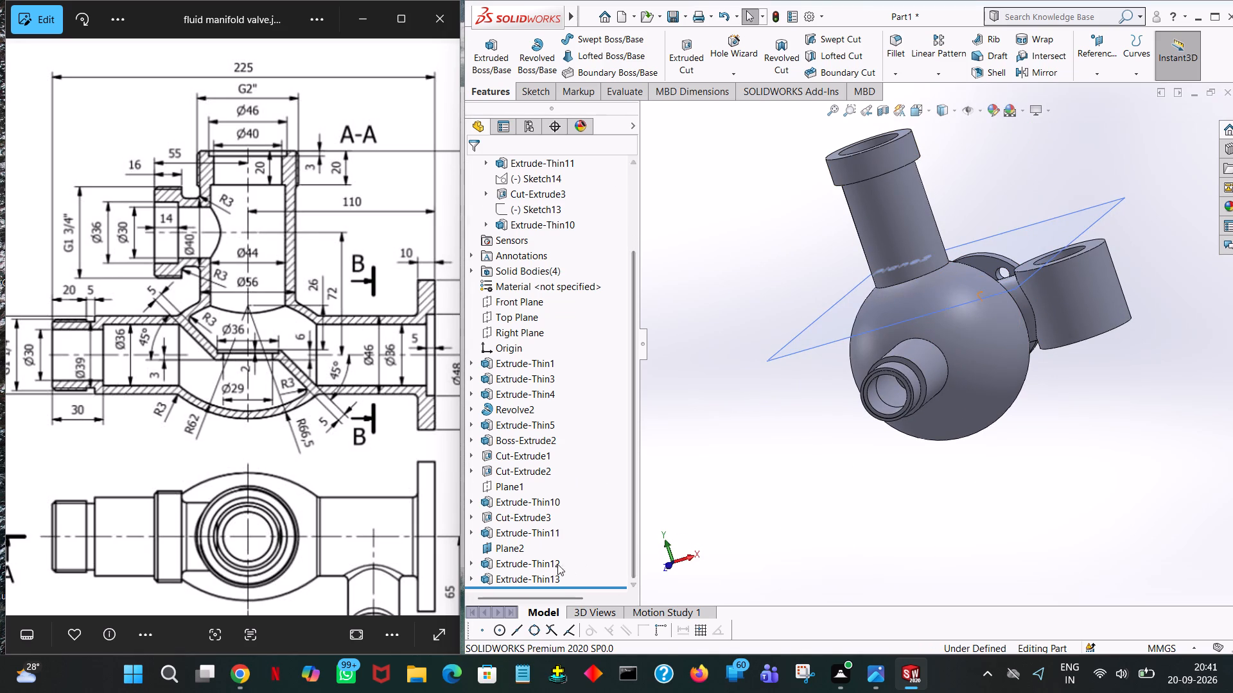
click(510, 542)
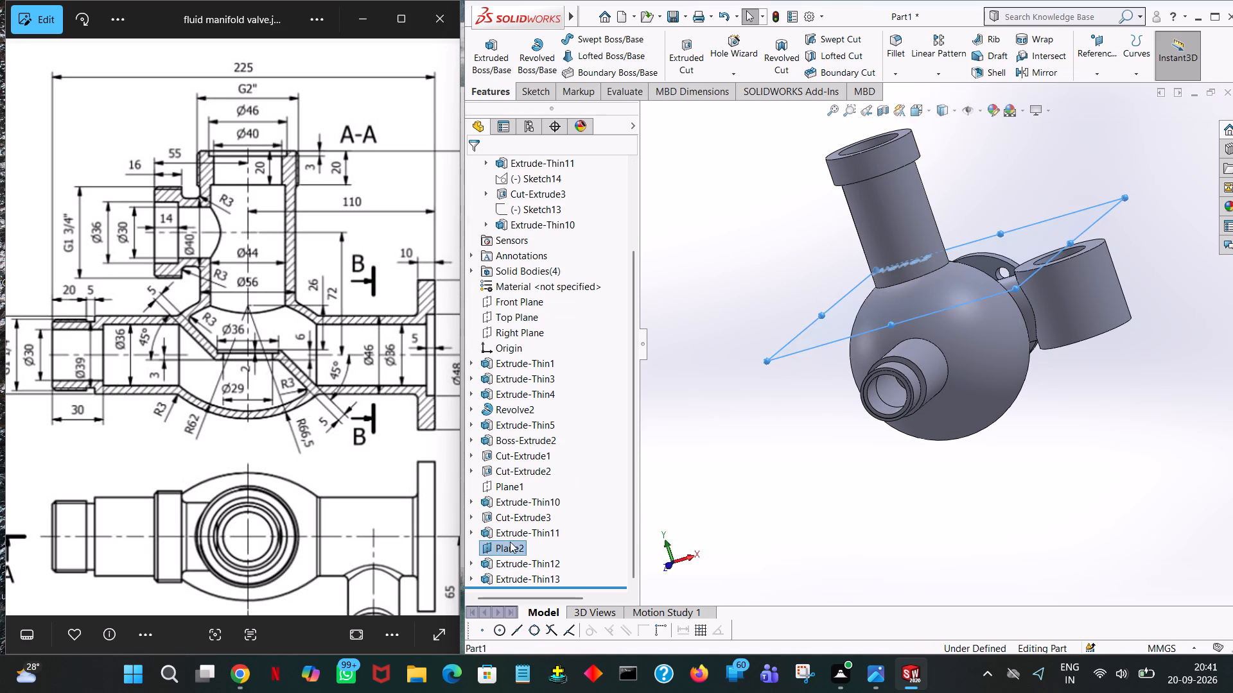
click(535, 524)
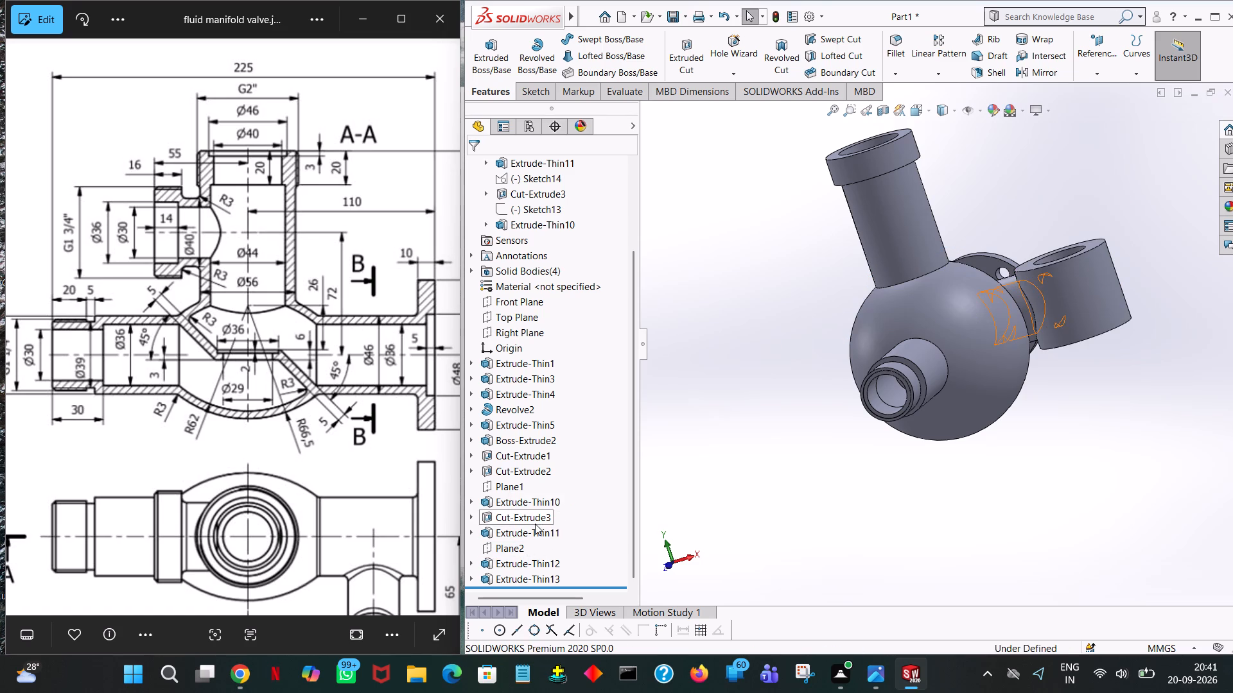
click(1100, 541)
Define a reference plane offset 120 mm from the Front Plane, with the offset flipped toward the spherical body.
middle_drag(1113, 577, 1115, 631)
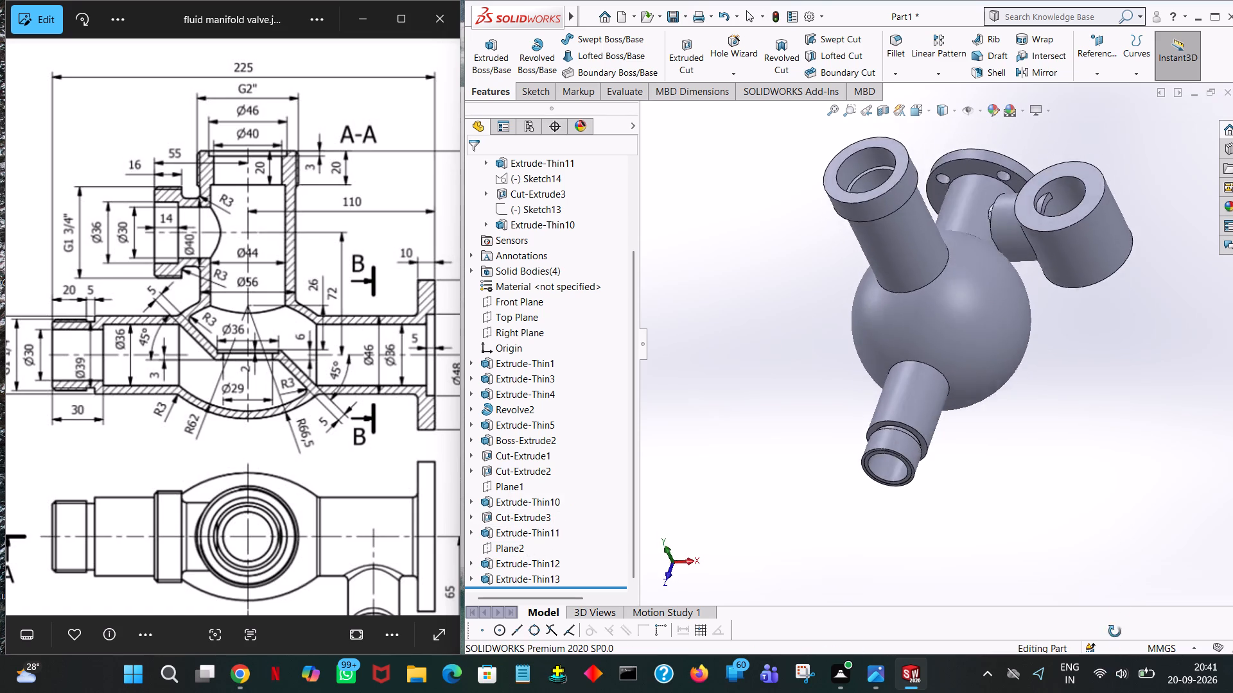
middle_drag(1115, 631, 1119, 549)
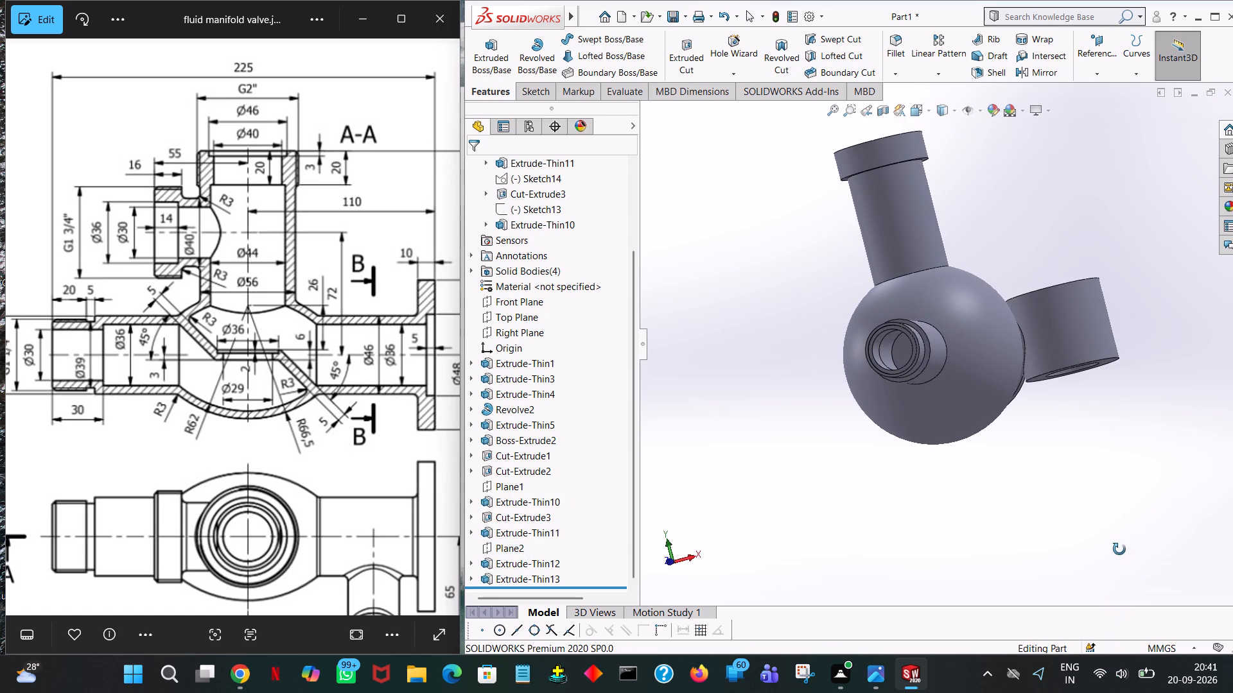
middle_drag(1119, 549, 1112, 567)
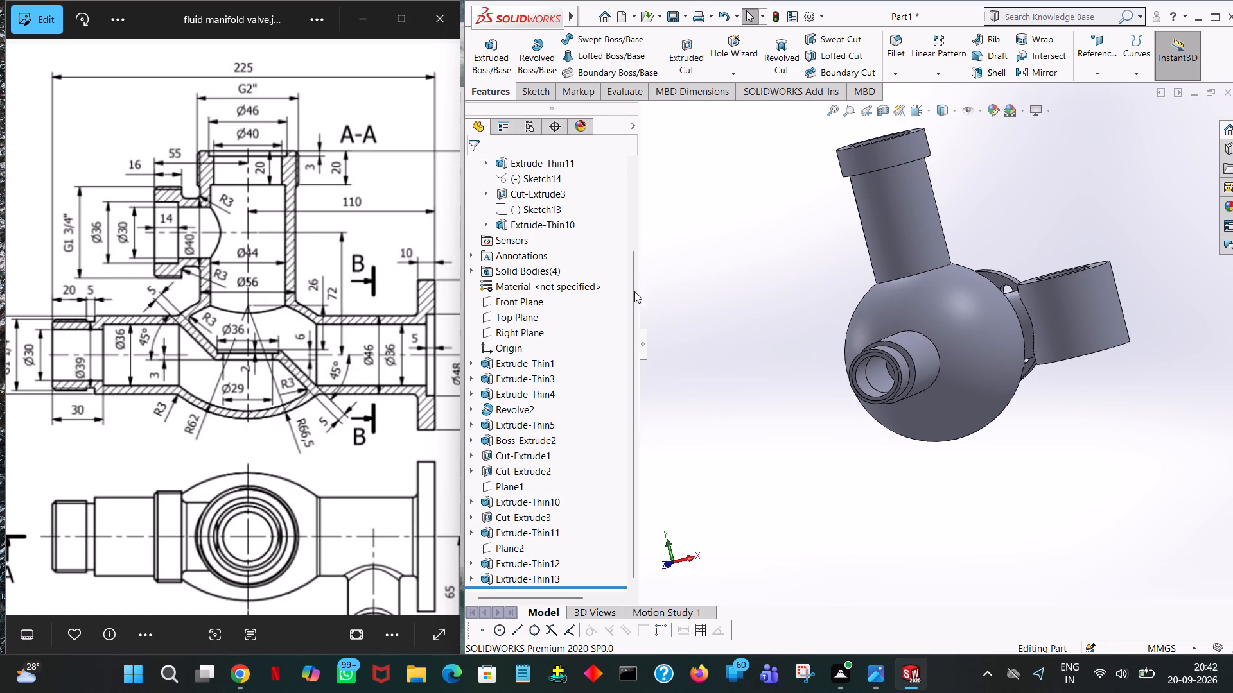
click(524, 305)
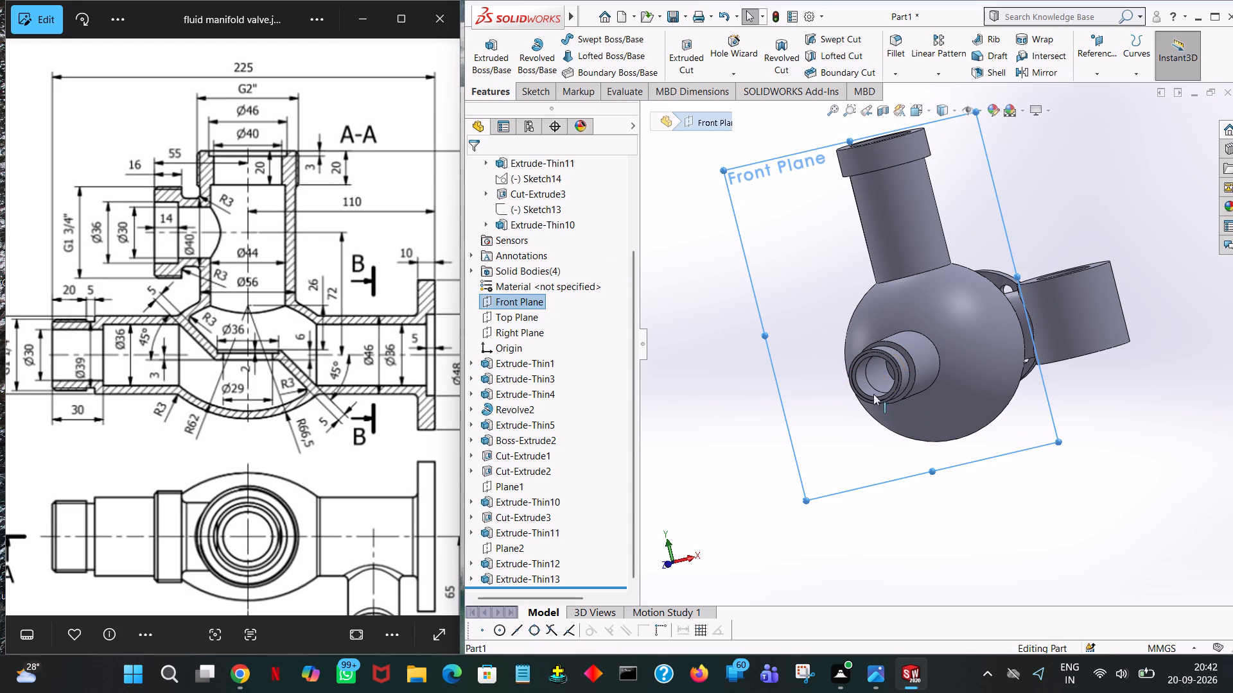
middle_drag(1080, 465, 970, 509)
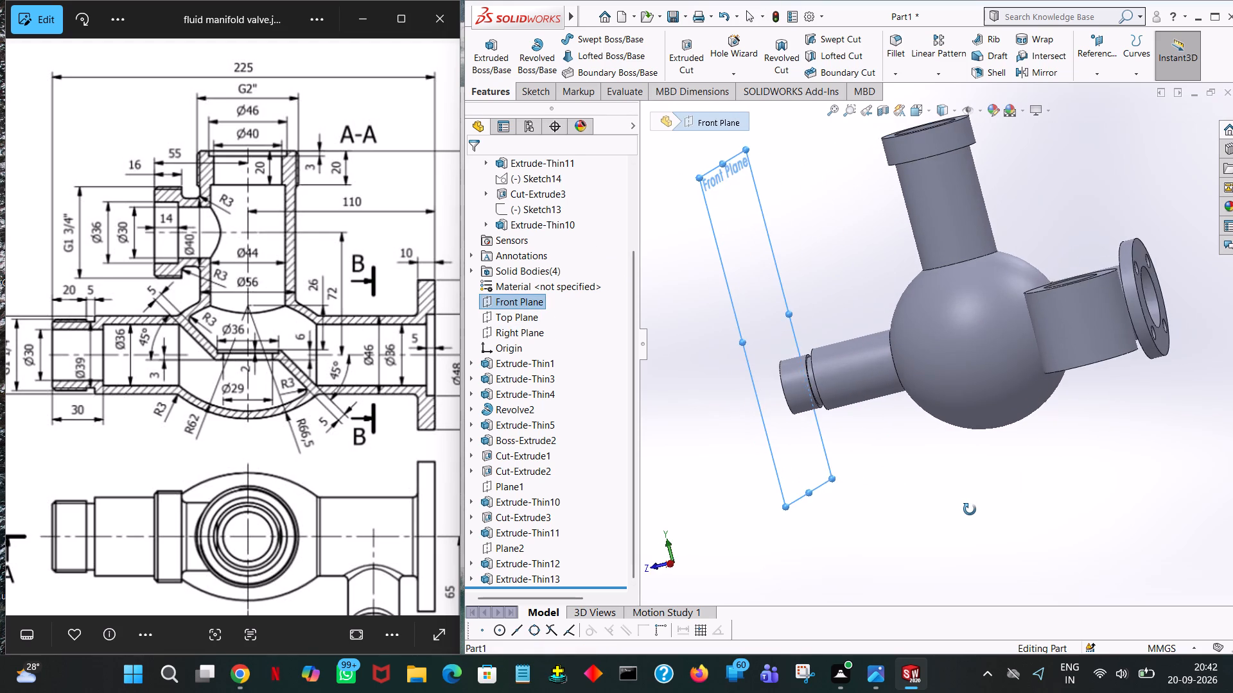
middle_drag(970, 509, 993, 520)
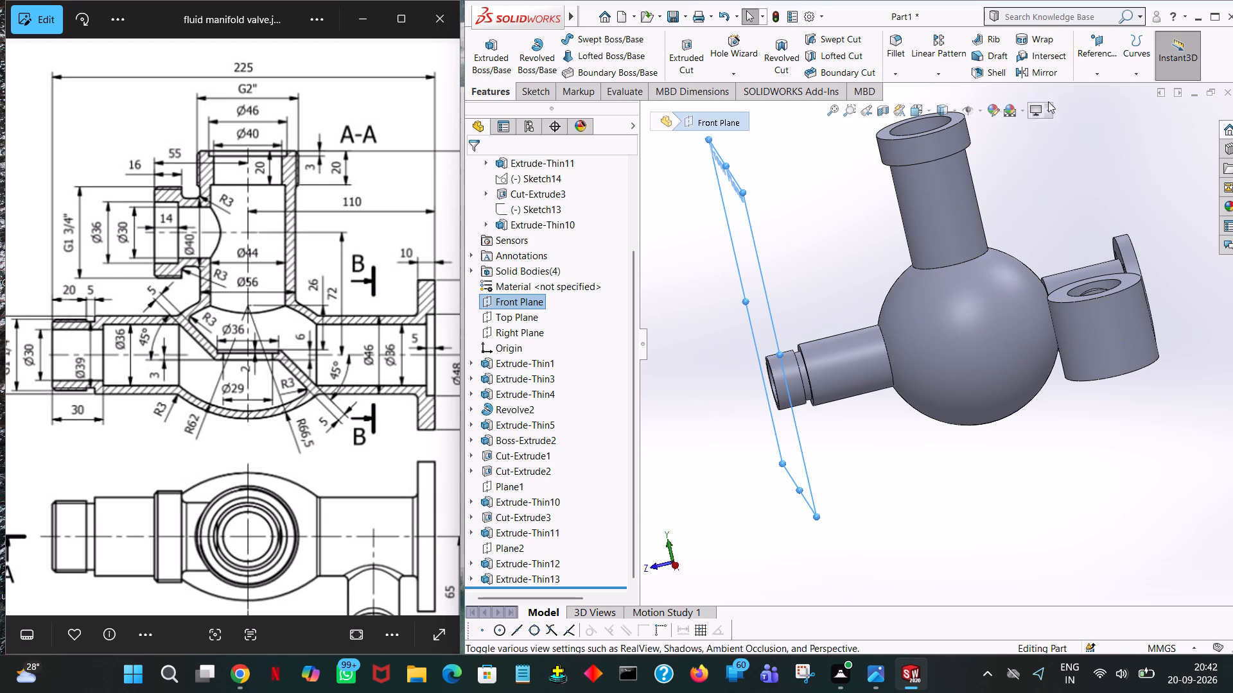
click(1095, 70)
click(1087, 90)
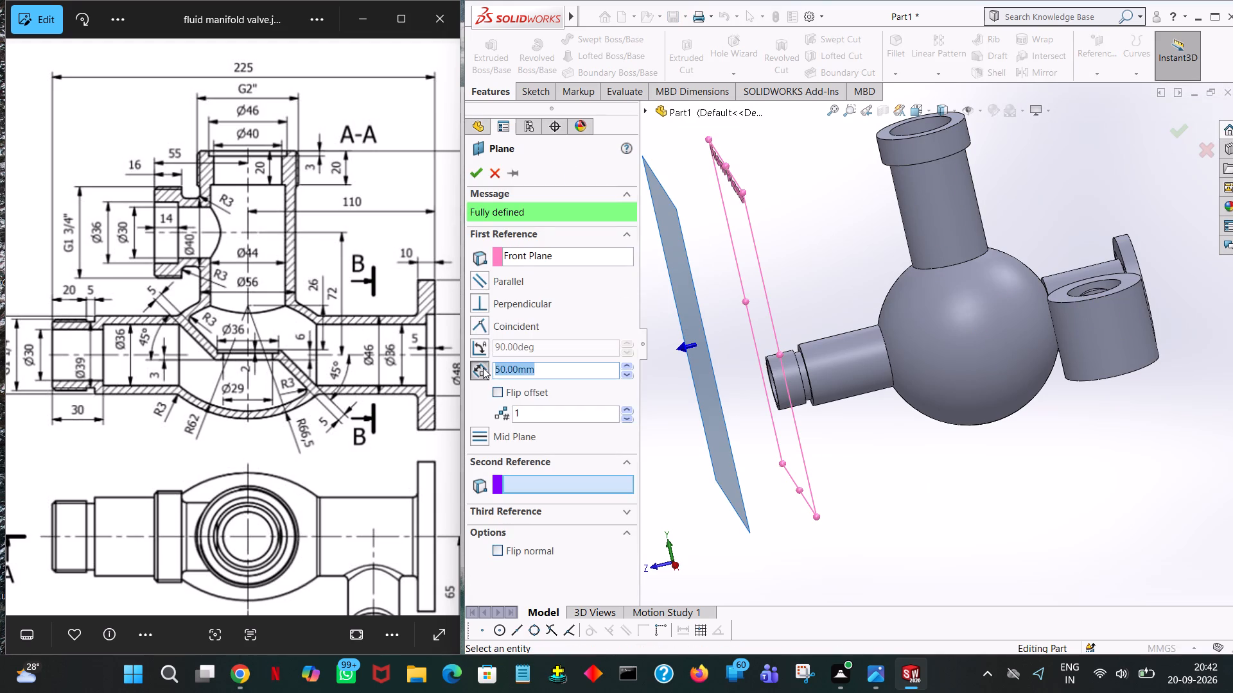
click(497, 391)
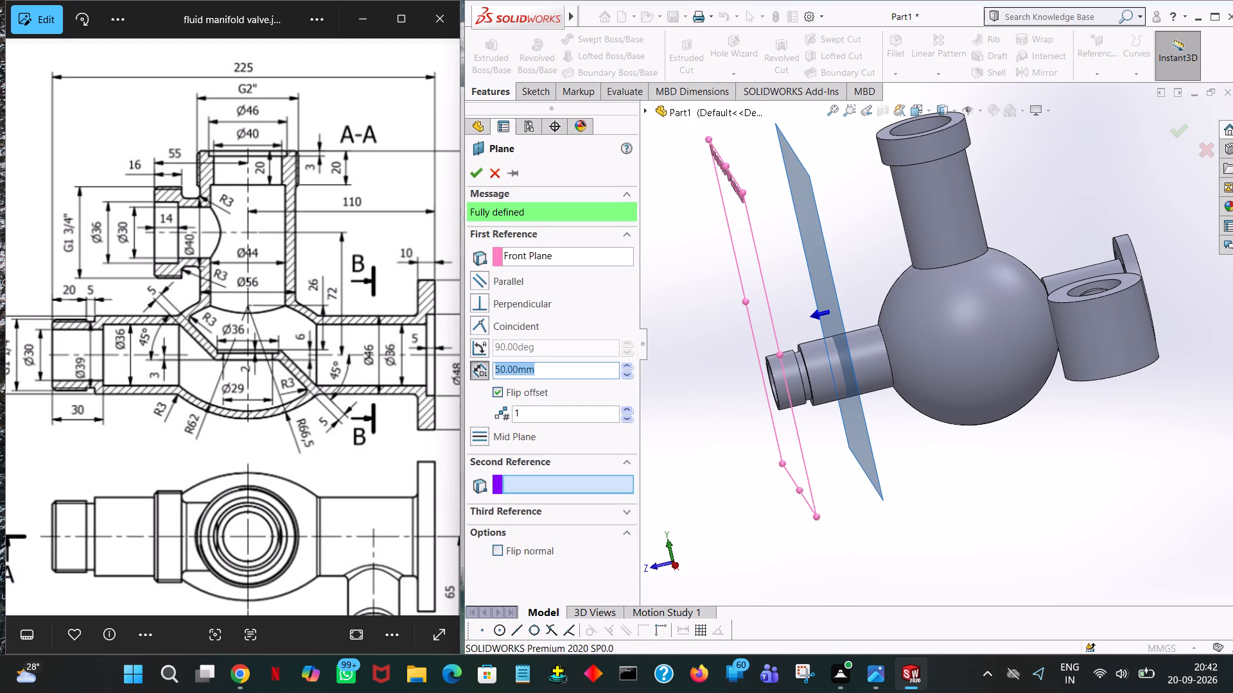
click(627, 363)
double_click(627, 361)
click(627, 361)
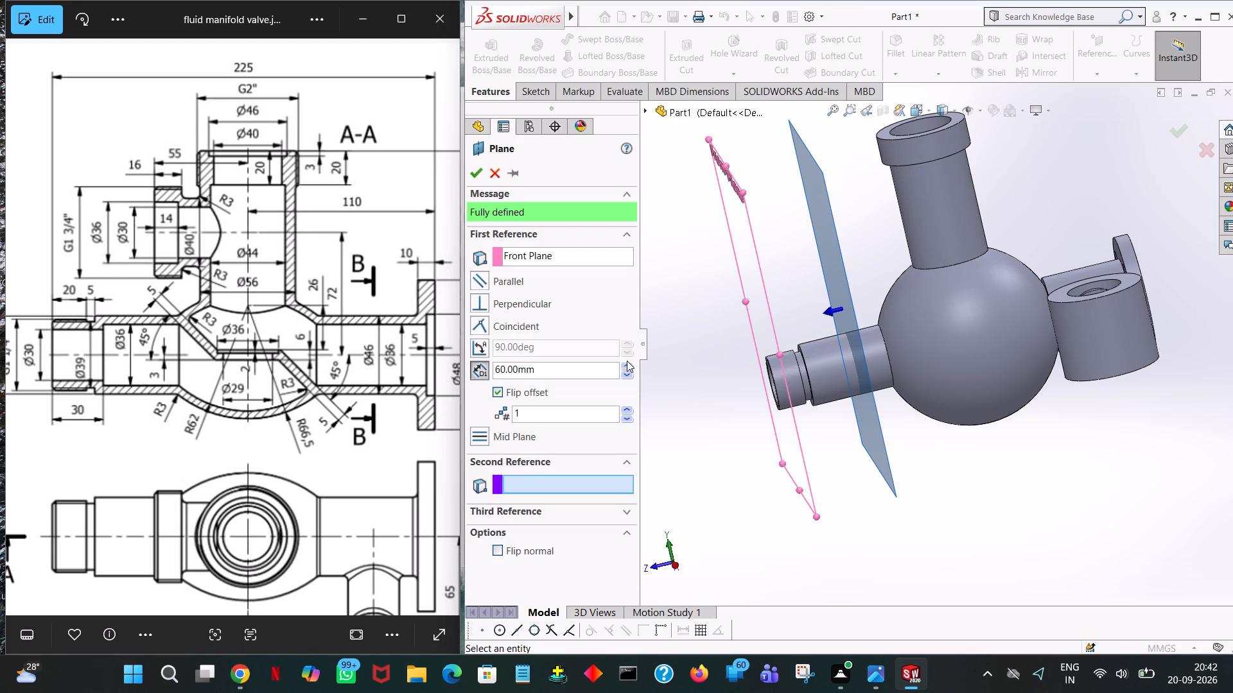
click(627, 368)
triple_click(627, 367)
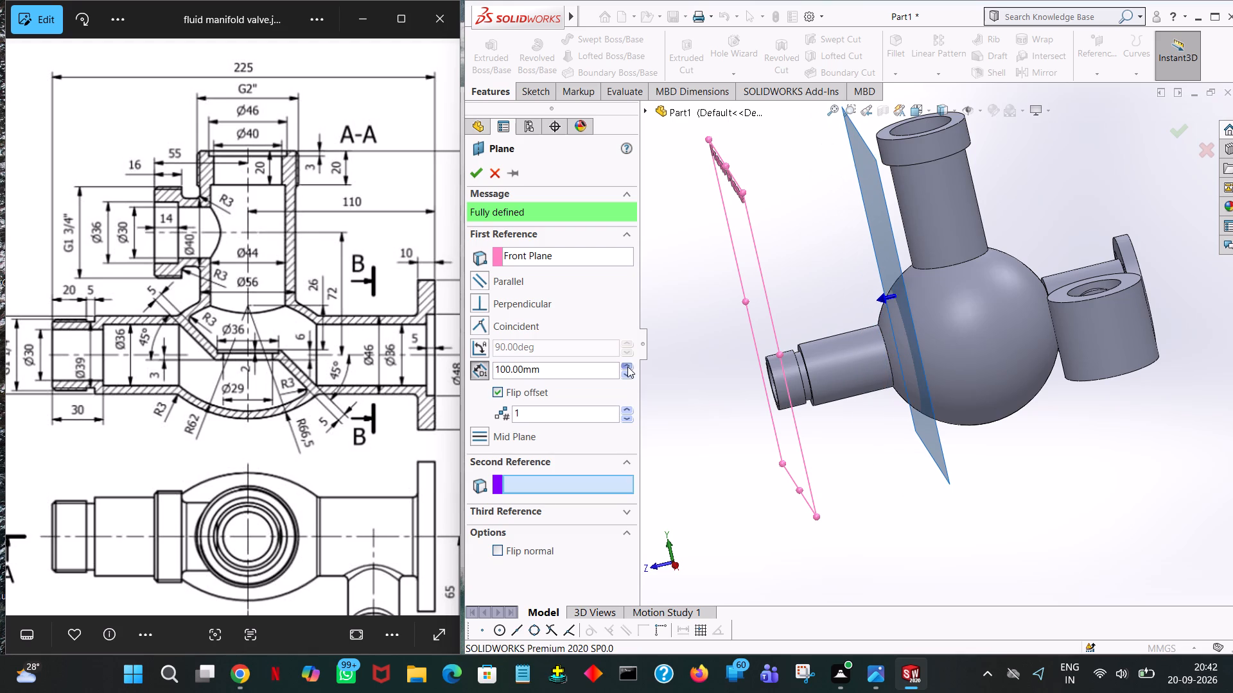
click(627, 366)
click(627, 366)
middle_drag(1165, 449, 1142, 452)
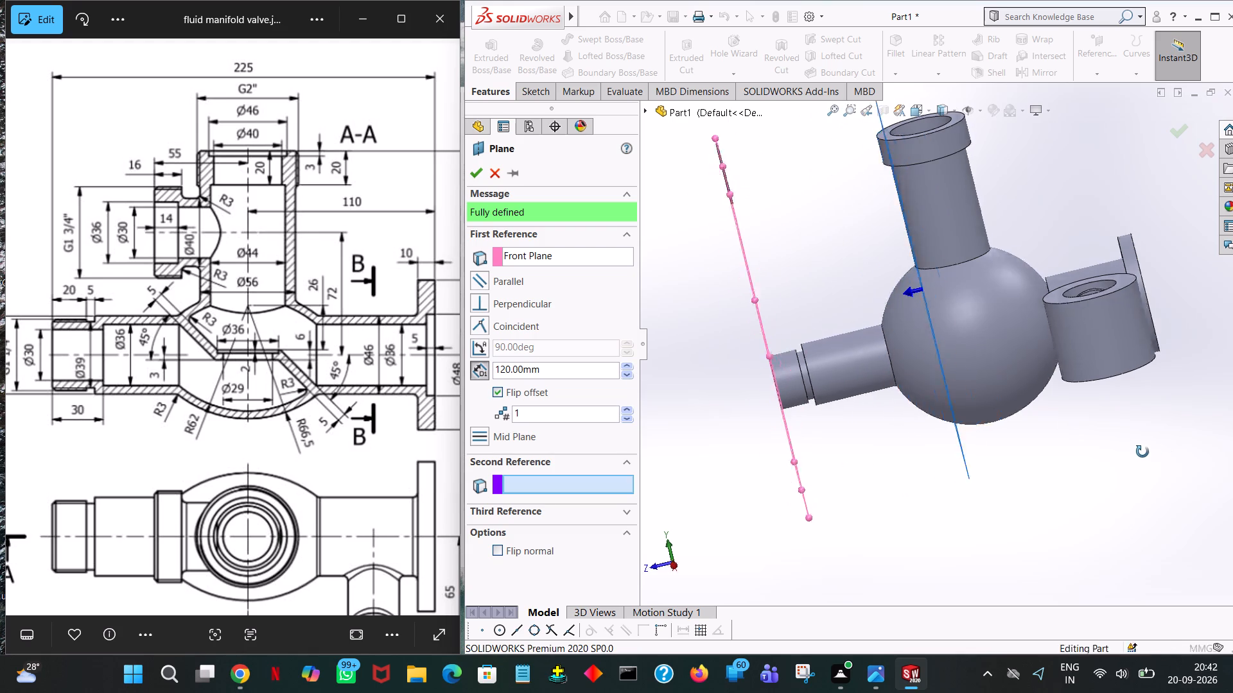
middle_drag(1142, 452, 1155, 440)
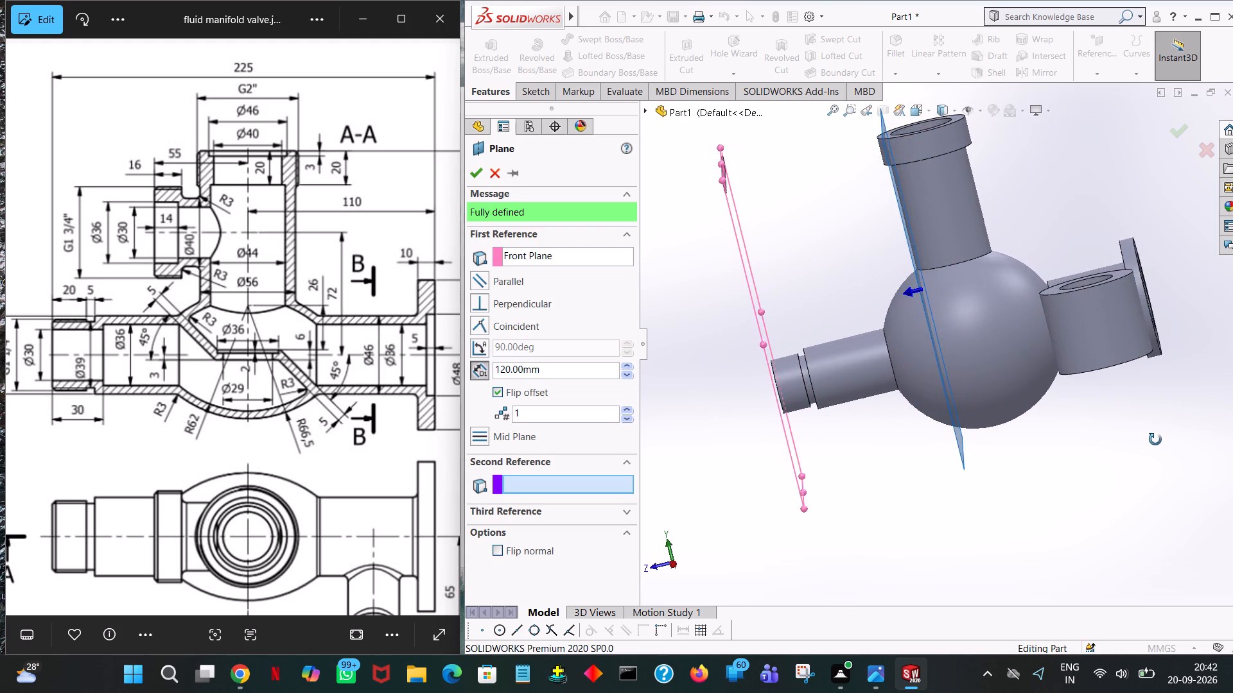
middle_drag(1155, 440, 1158, 455)
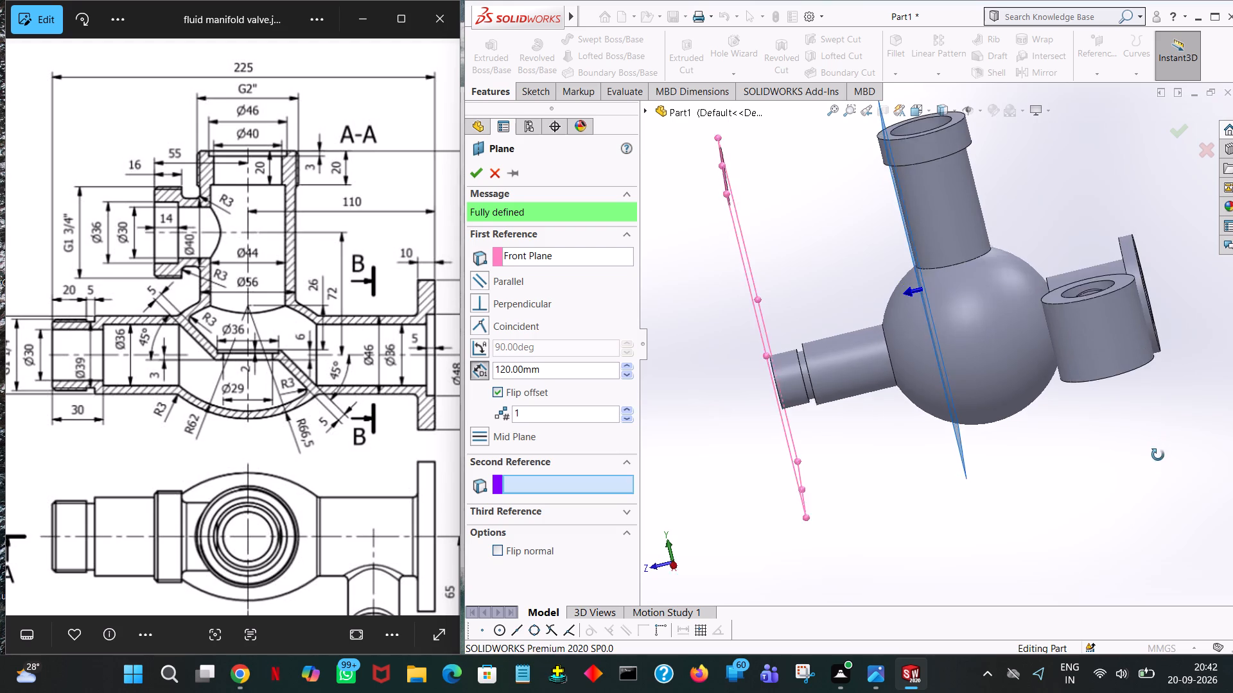
middle_drag(1158, 455, 1173, 544)
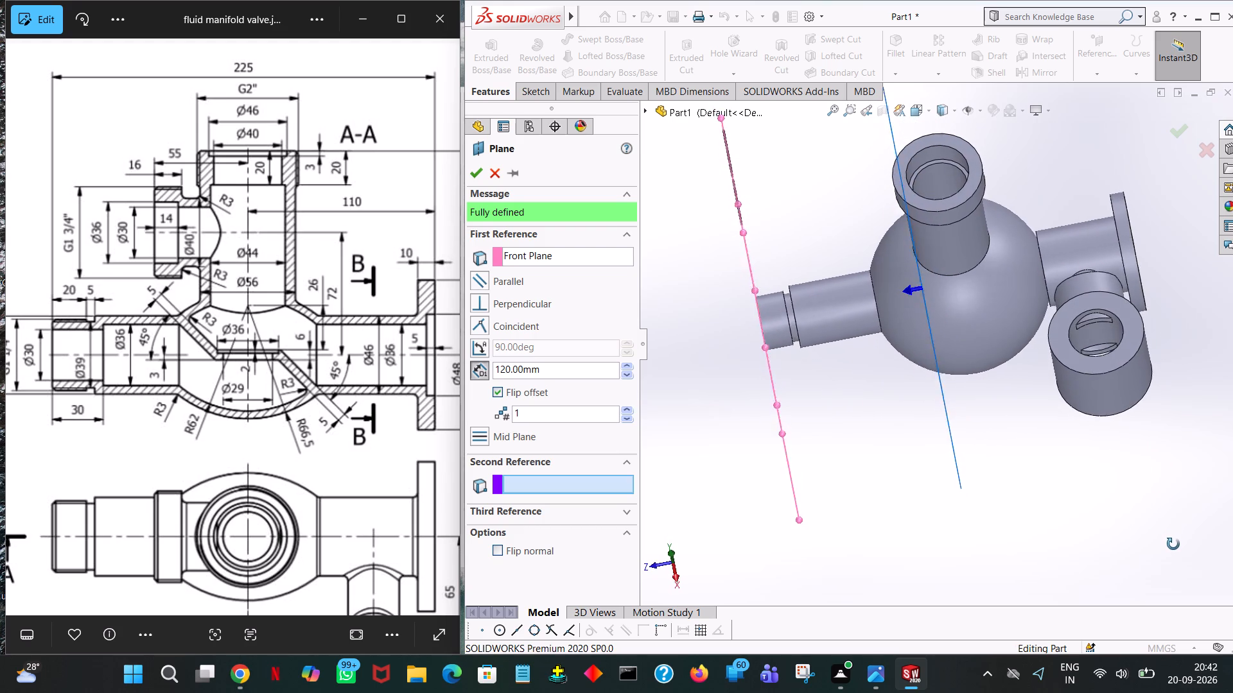
middle_drag(1173, 544, 1188, 549)
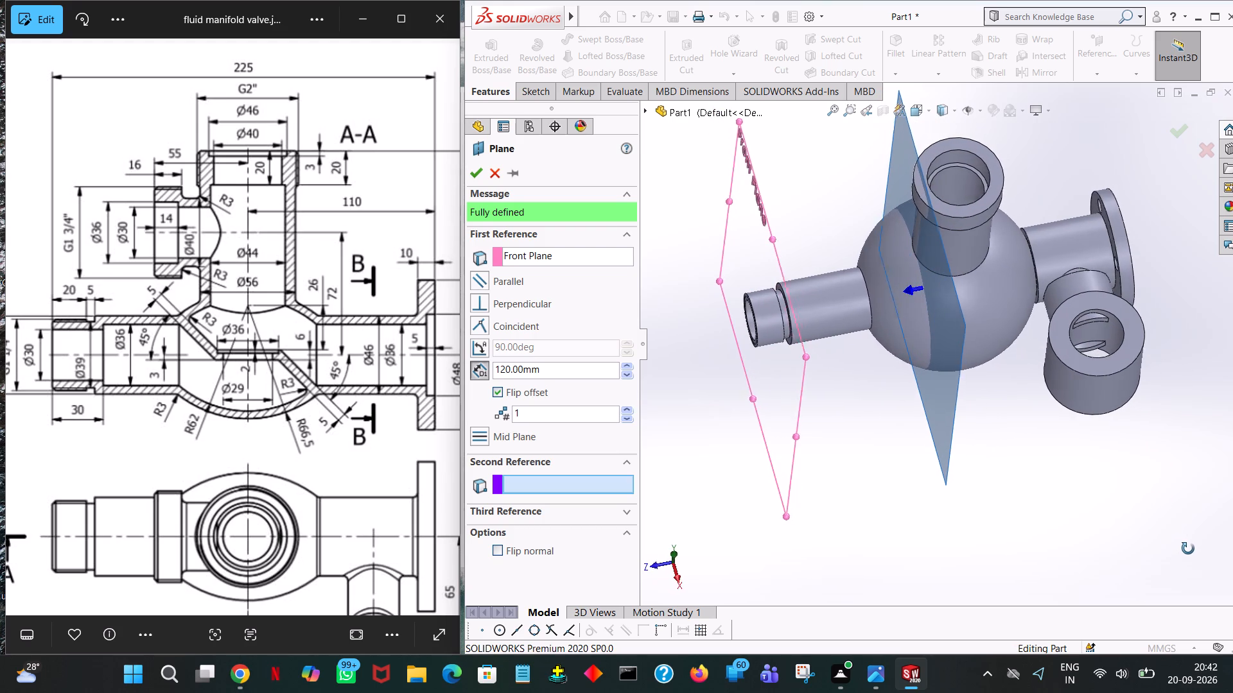
middle_drag(1188, 549, 1198, 548)
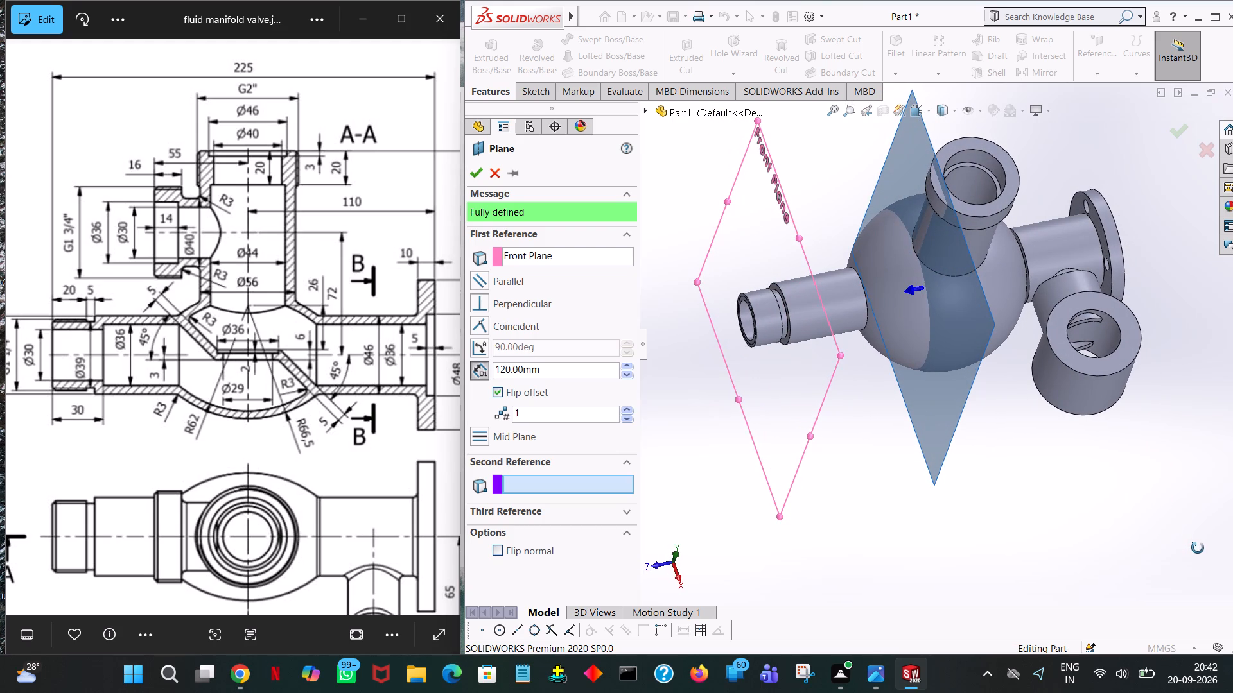
middle_drag(1198, 548, 1189, 543)
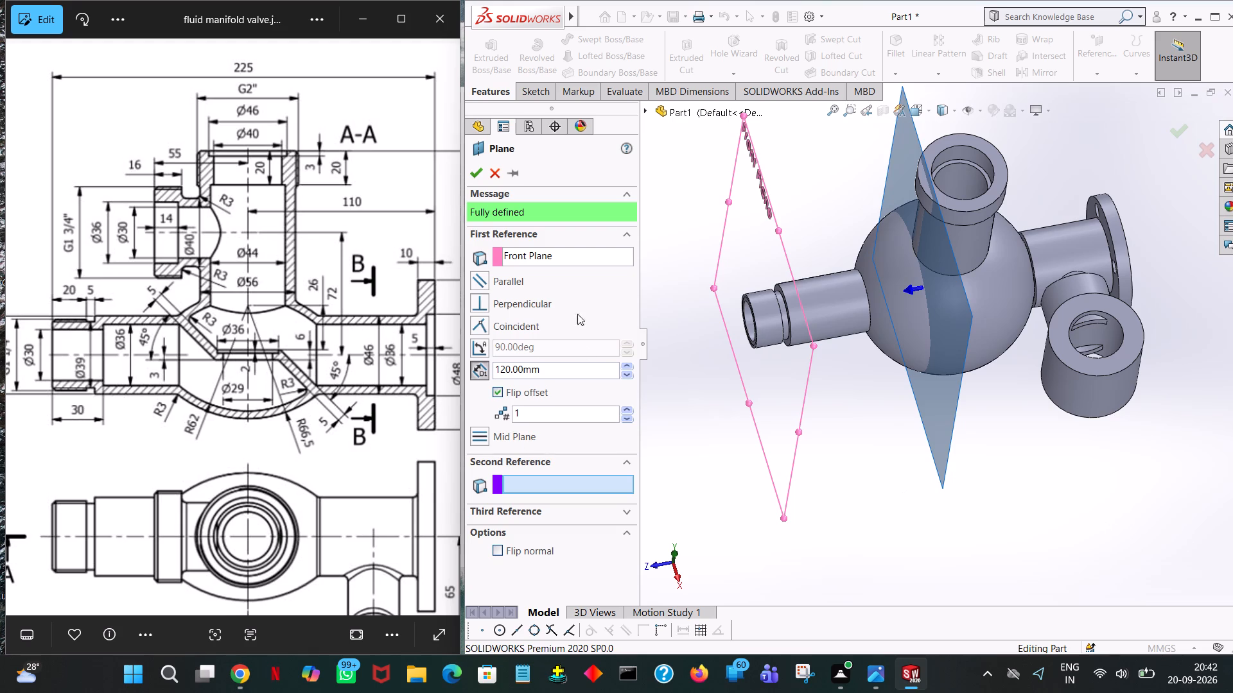
Set the reference plane's offset from the Front Plane to 125 mm and create the plane.
double_click(570, 368)
text(125)
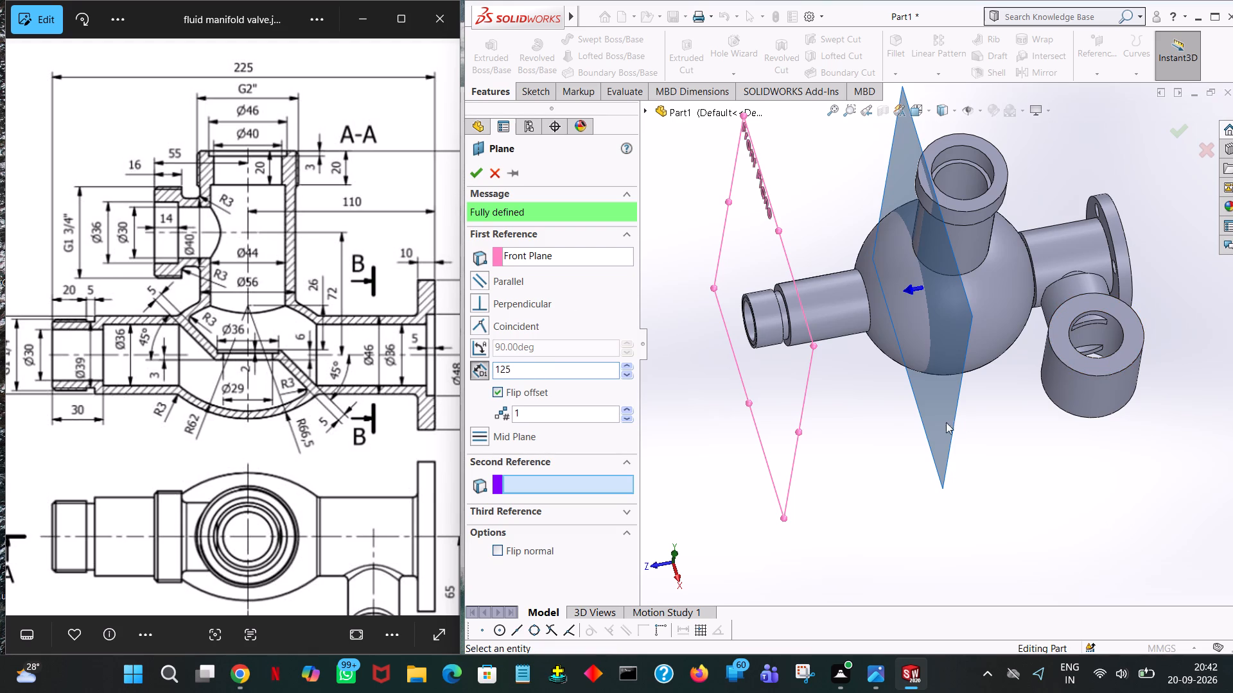
click(851, 441)
middle_drag(913, 456, 896, 463)
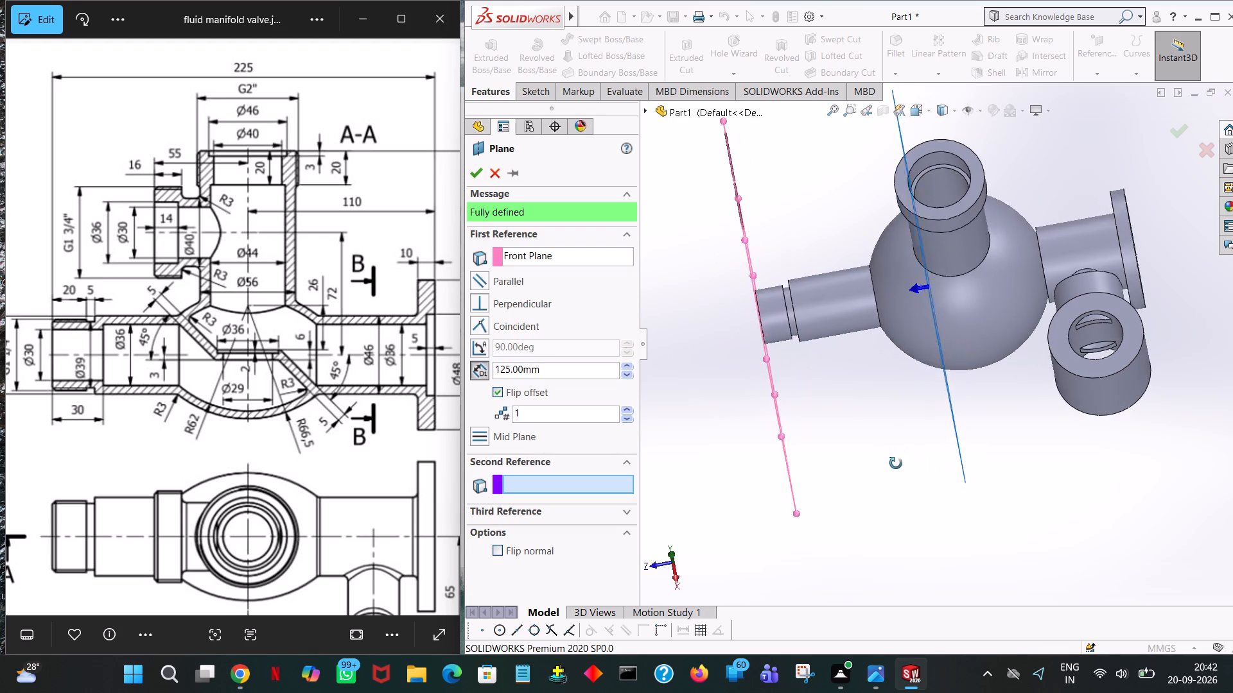
middle_drag(896, 463, 904, 499)
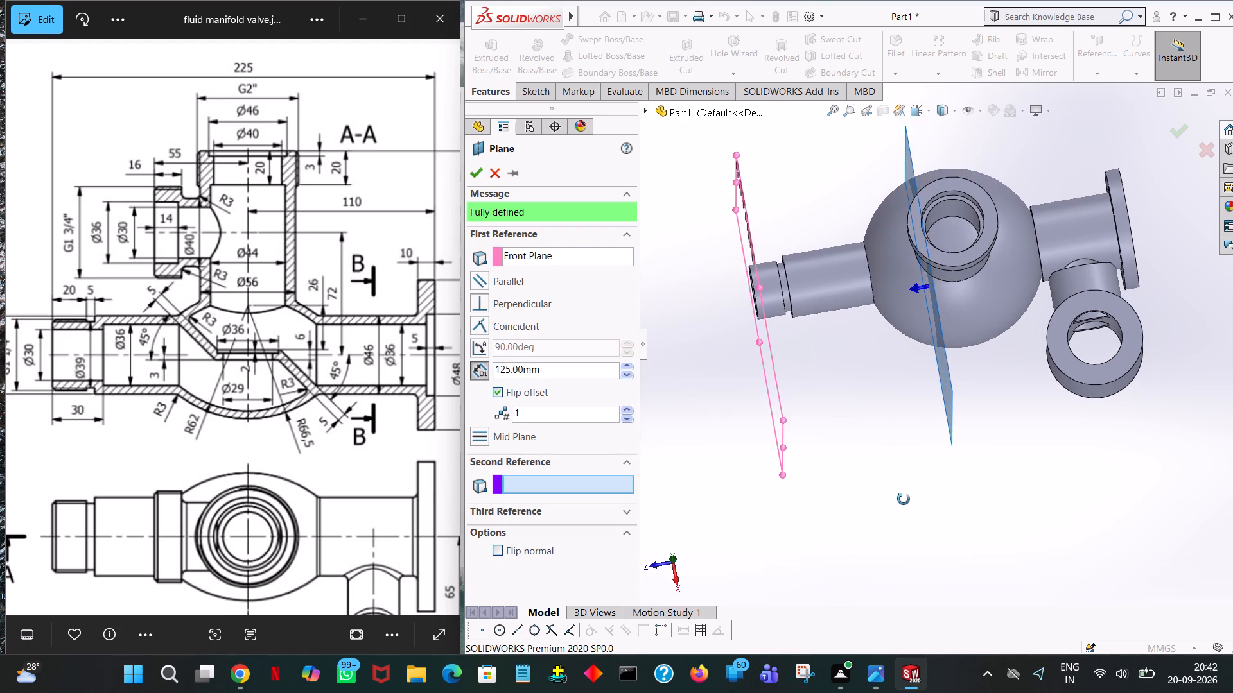
middle_drag(904, 499, 939, 457)
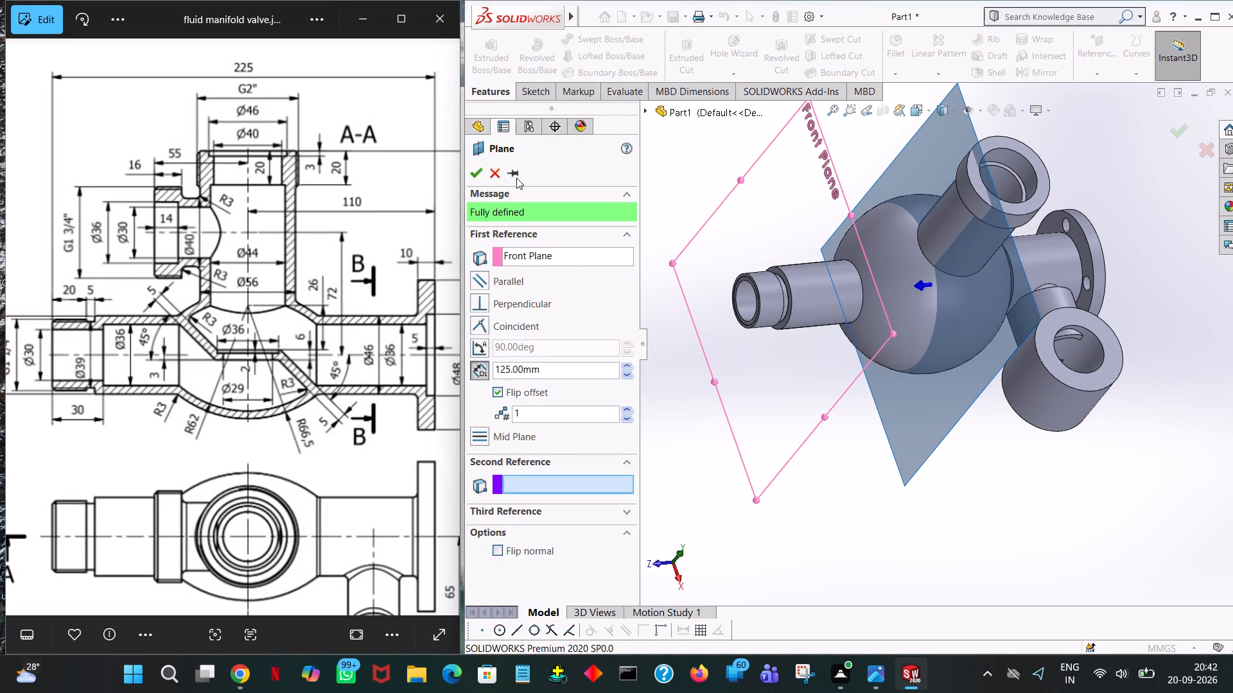
click(477, 170)
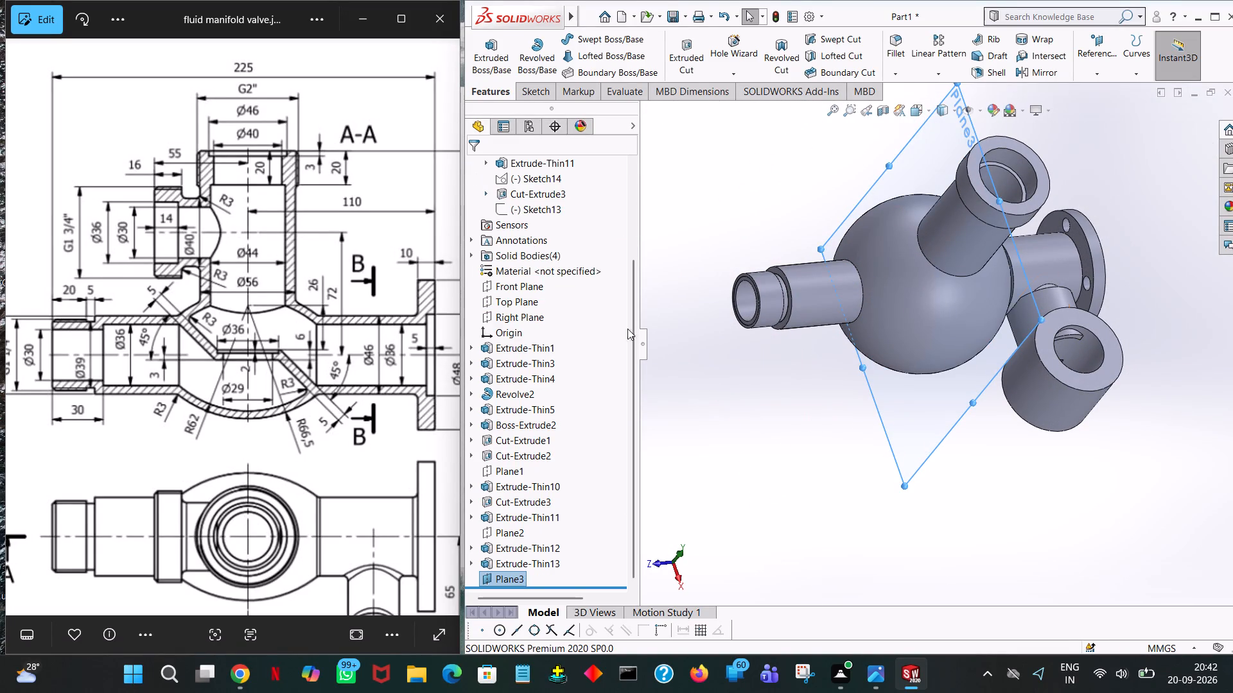
Sketch a circle of radius 20 mm on the new offset plane, on the vertical port's axis about 99 mm above the origin.
click(503, 579)
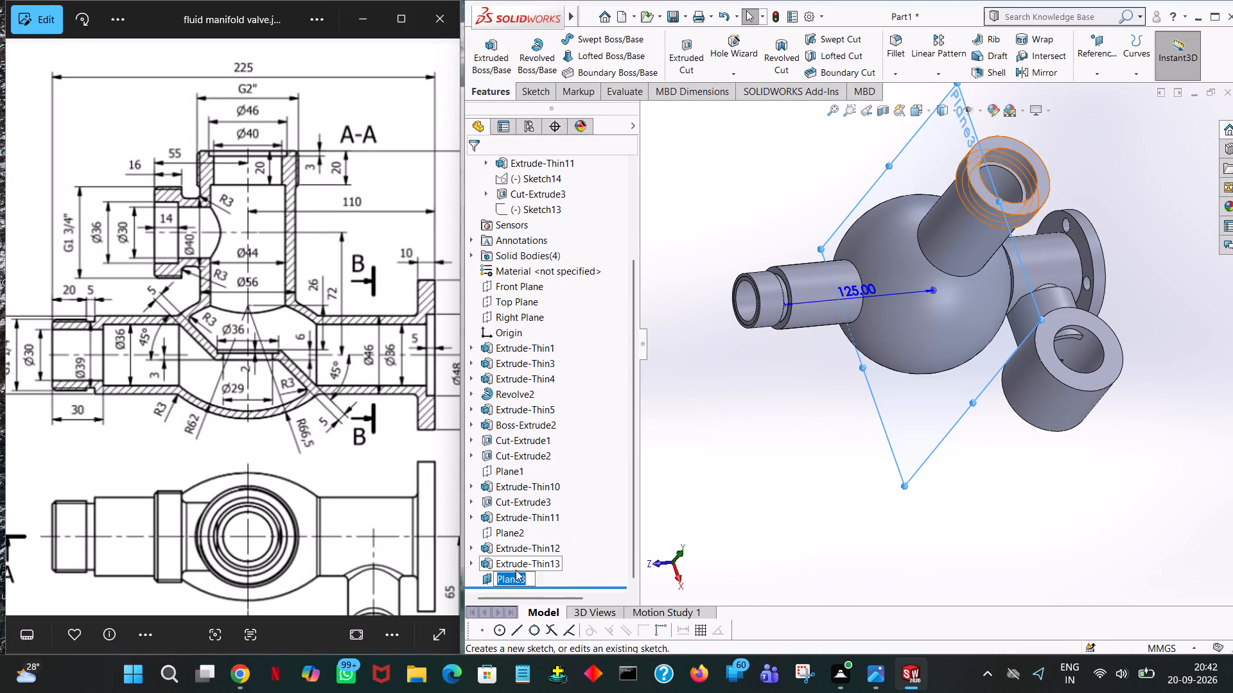
click(516, 569)
click(496, 578)
click(509, 563)
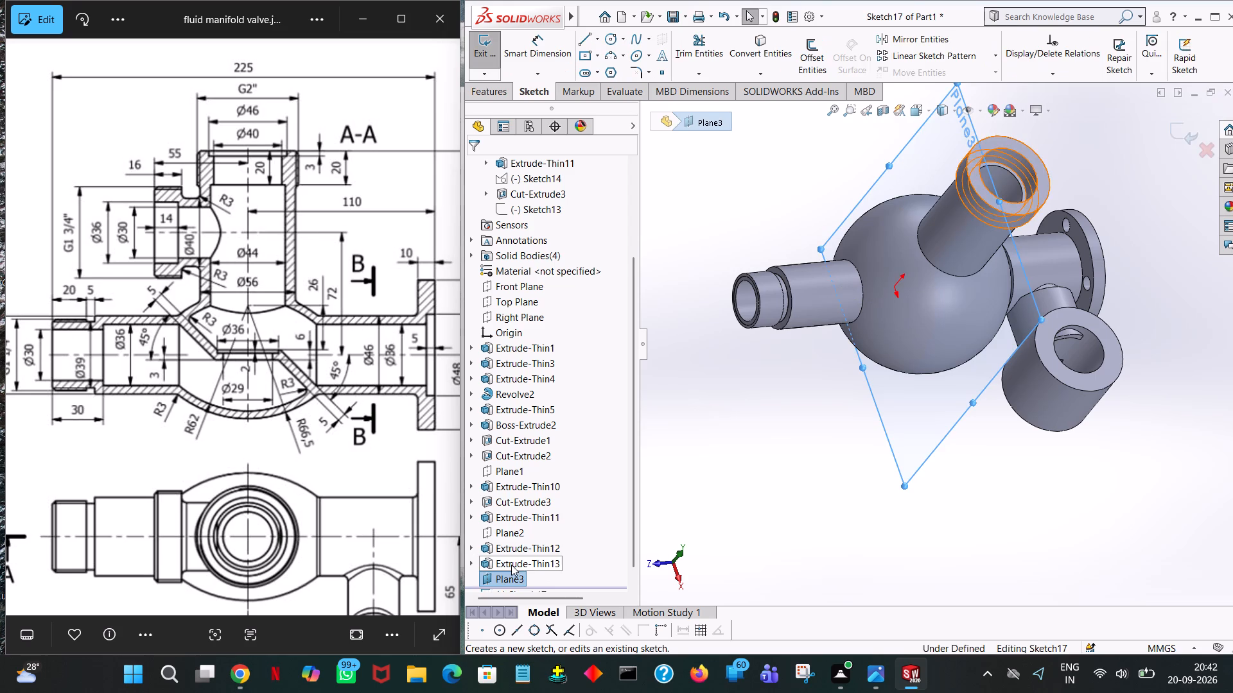
key(space)
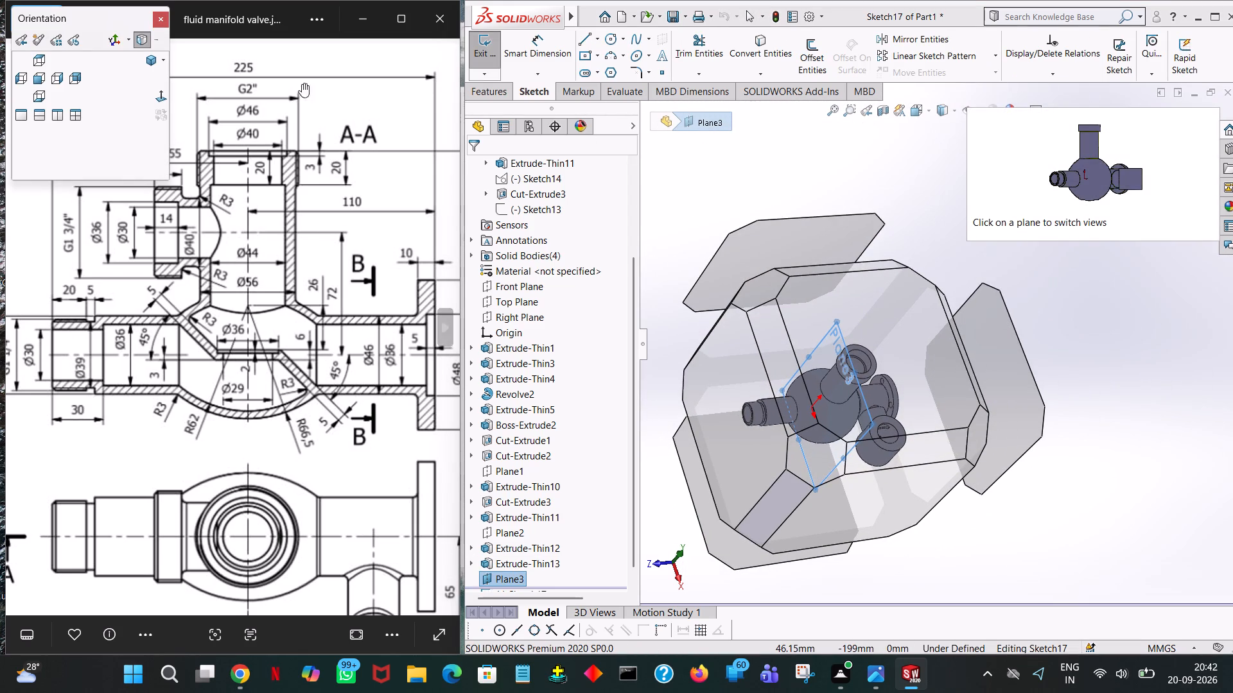
click(165, 96)
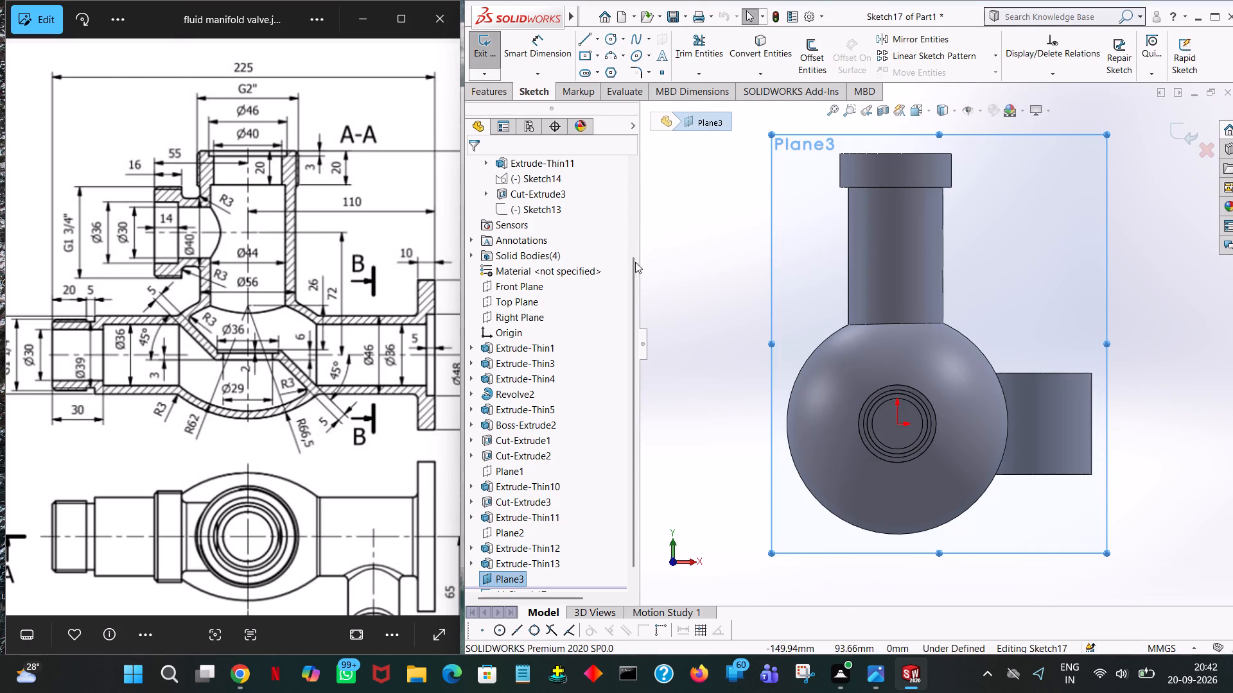
click(611, 37)
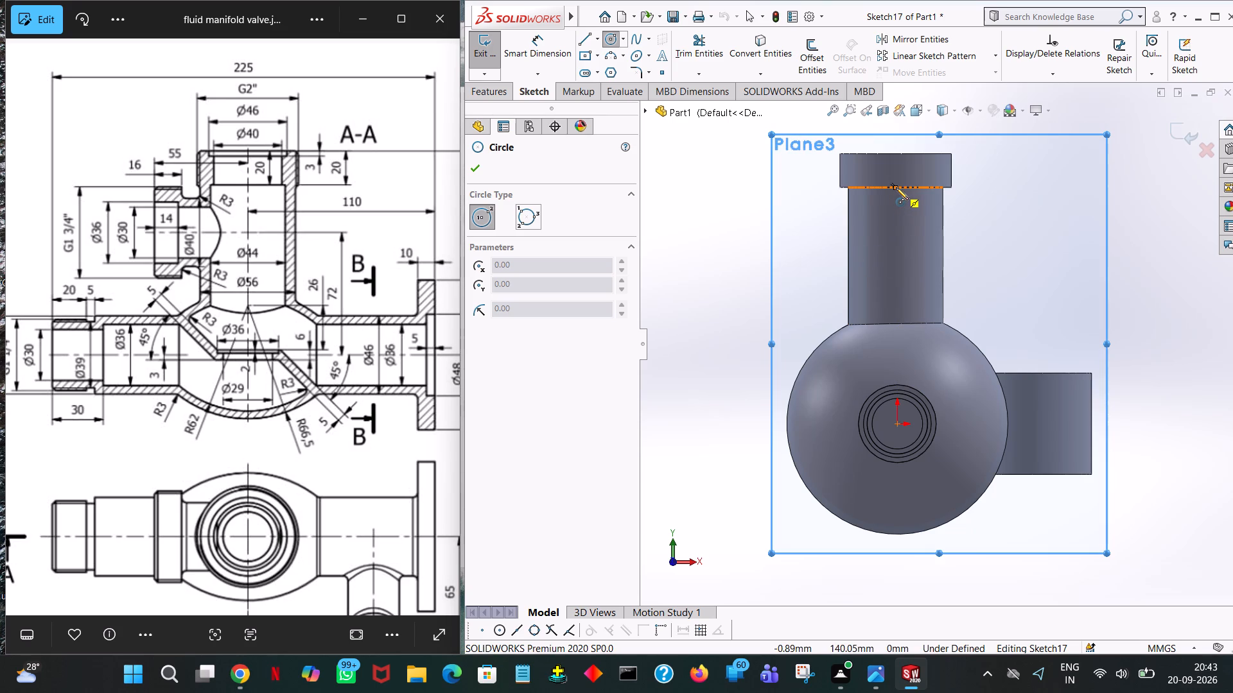
click(896, 255)
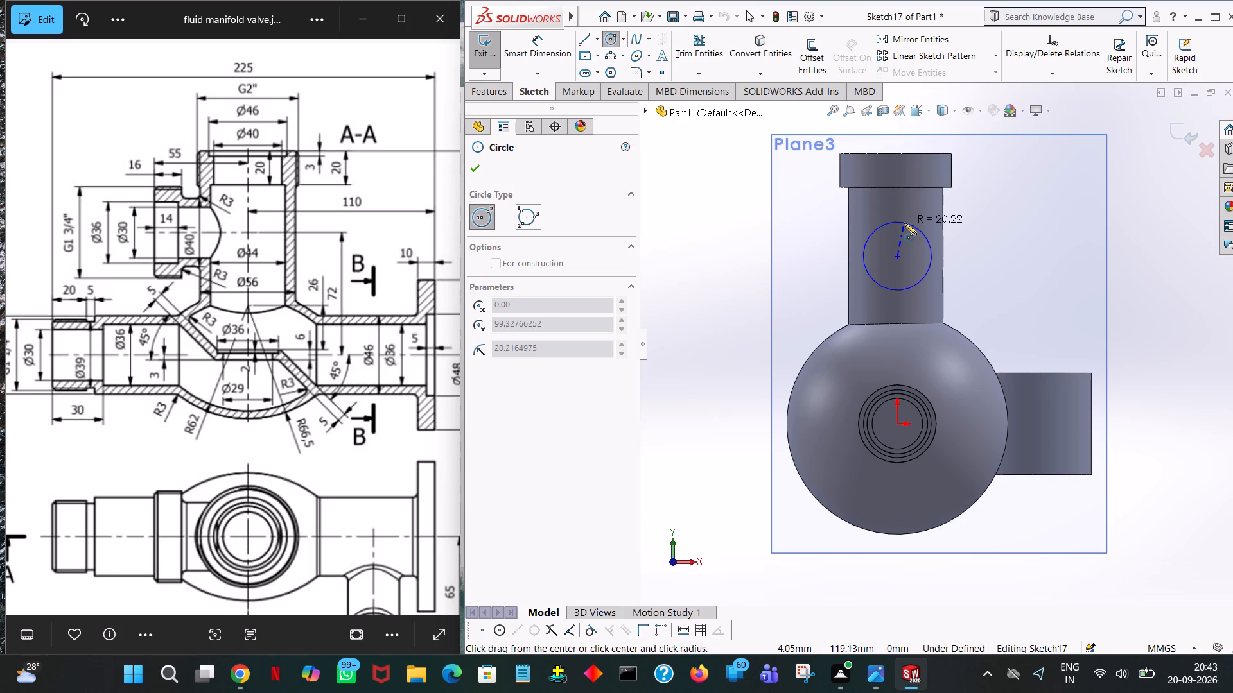
click(904, 223)
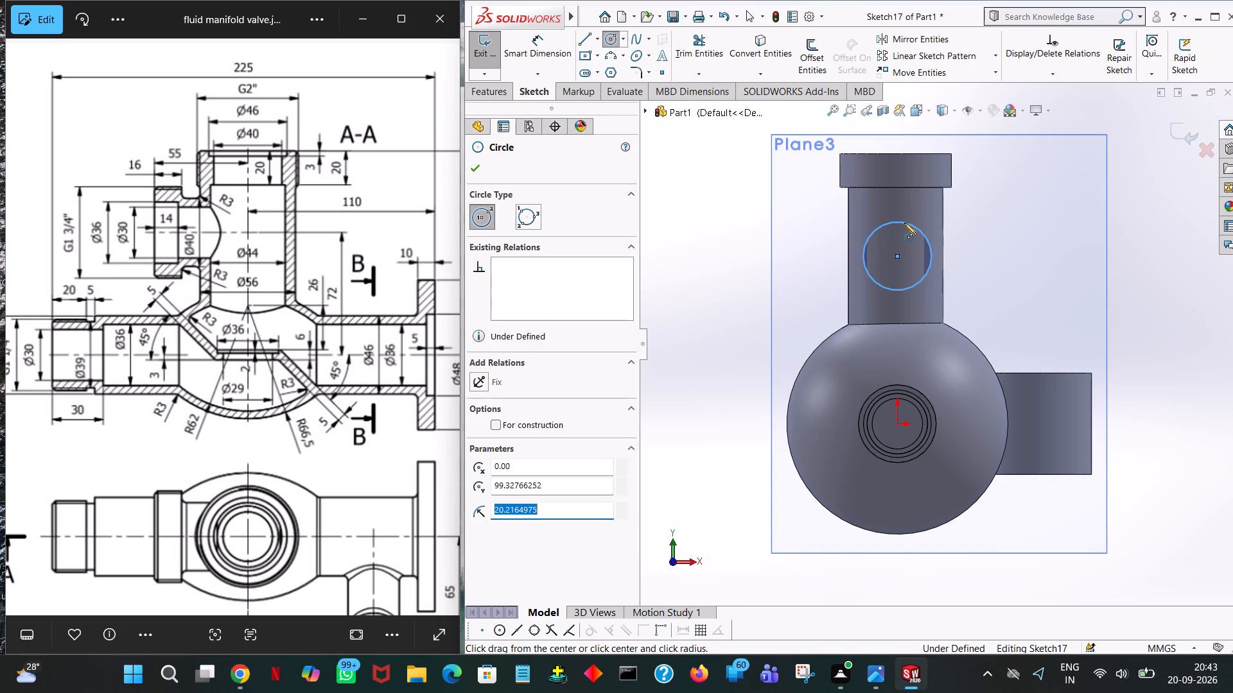
text(20)
key(Return)
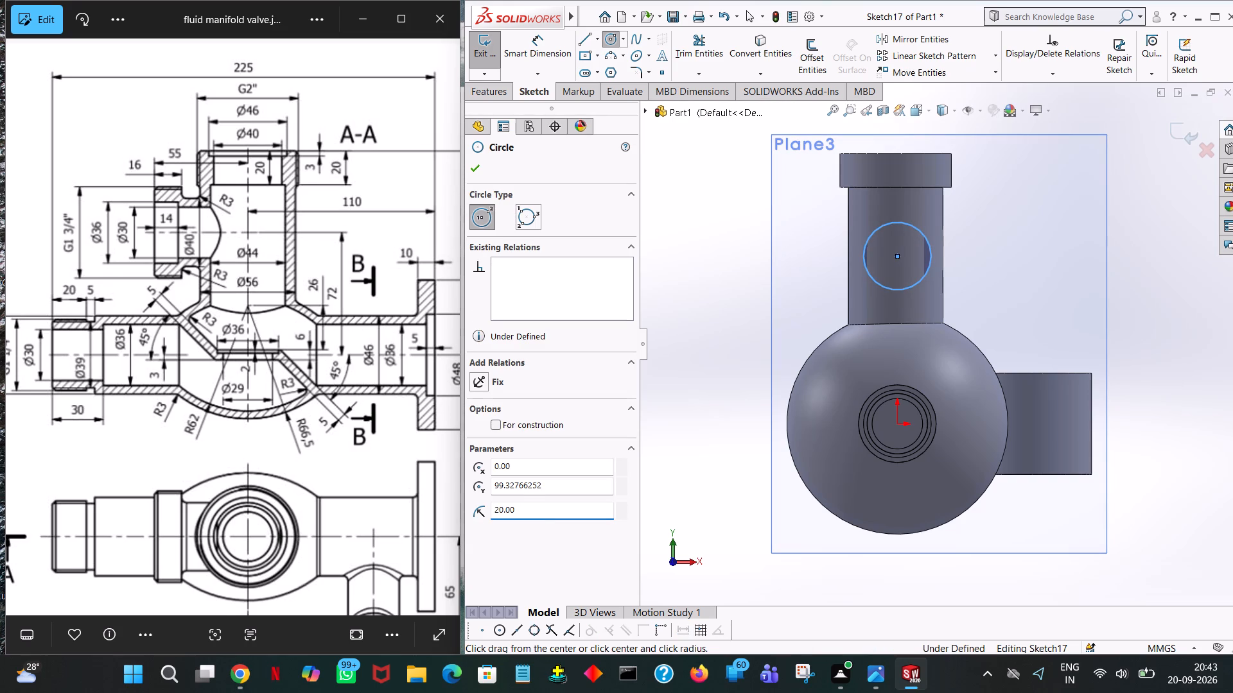
key(Return)
click(475, 175)
middle_drag(696, 291, 592, 305)
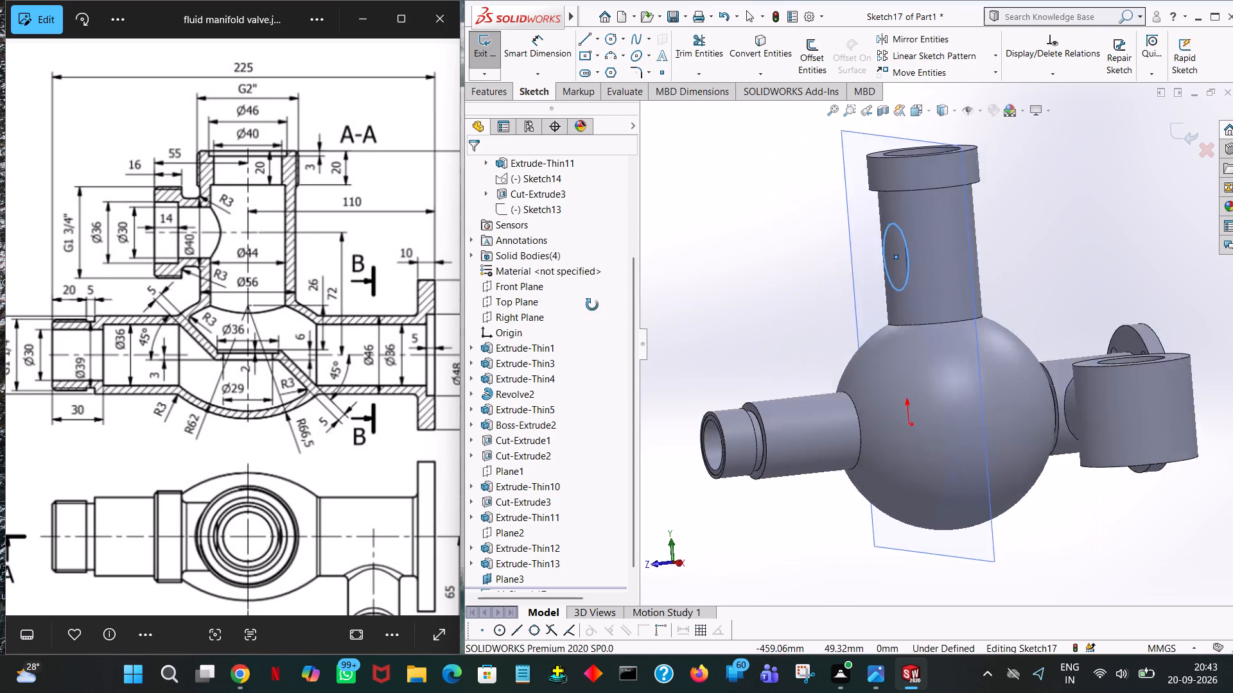
Extrude the radius 20 mm circle 30 mm outward from the vertical port as a one-direction thin feature with 5 mm wall thickness.
middle_drag(592, 305, 575, 316)
middle_drag(575, 316, 581, 354)
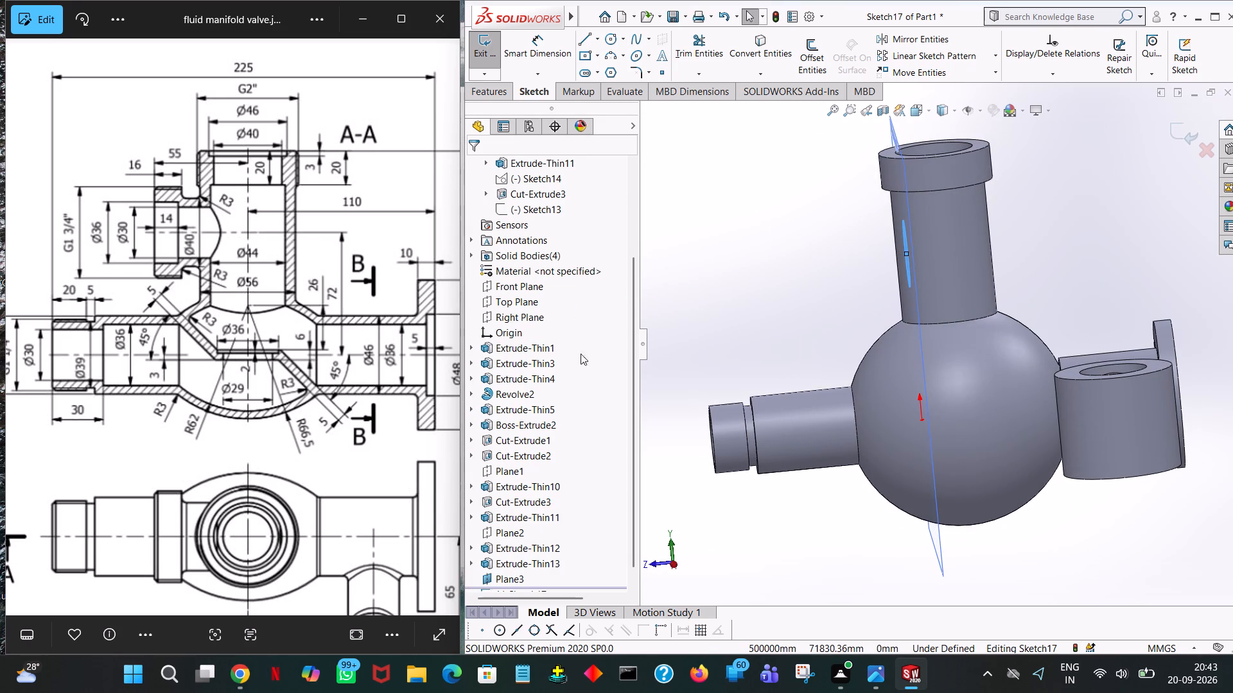
middle_drag(581, 354, 588, 420)
click(484, 93)
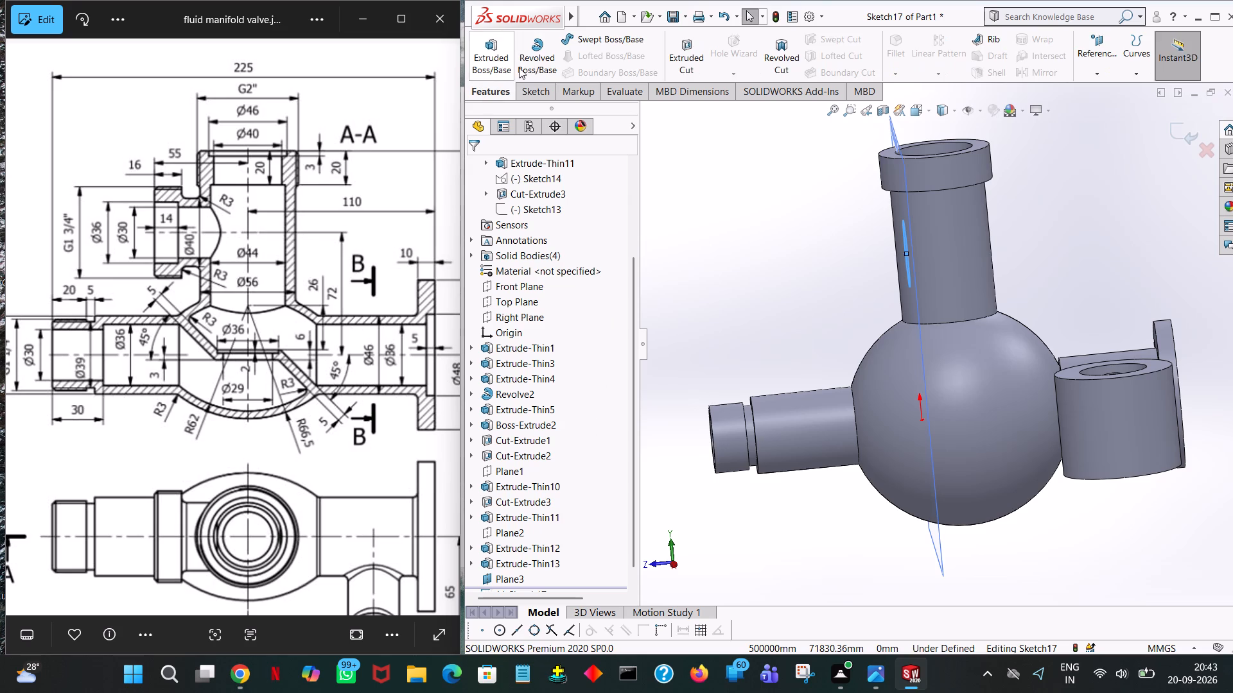
click(499, 50)
middle_drag(725, 265, 757, 257)
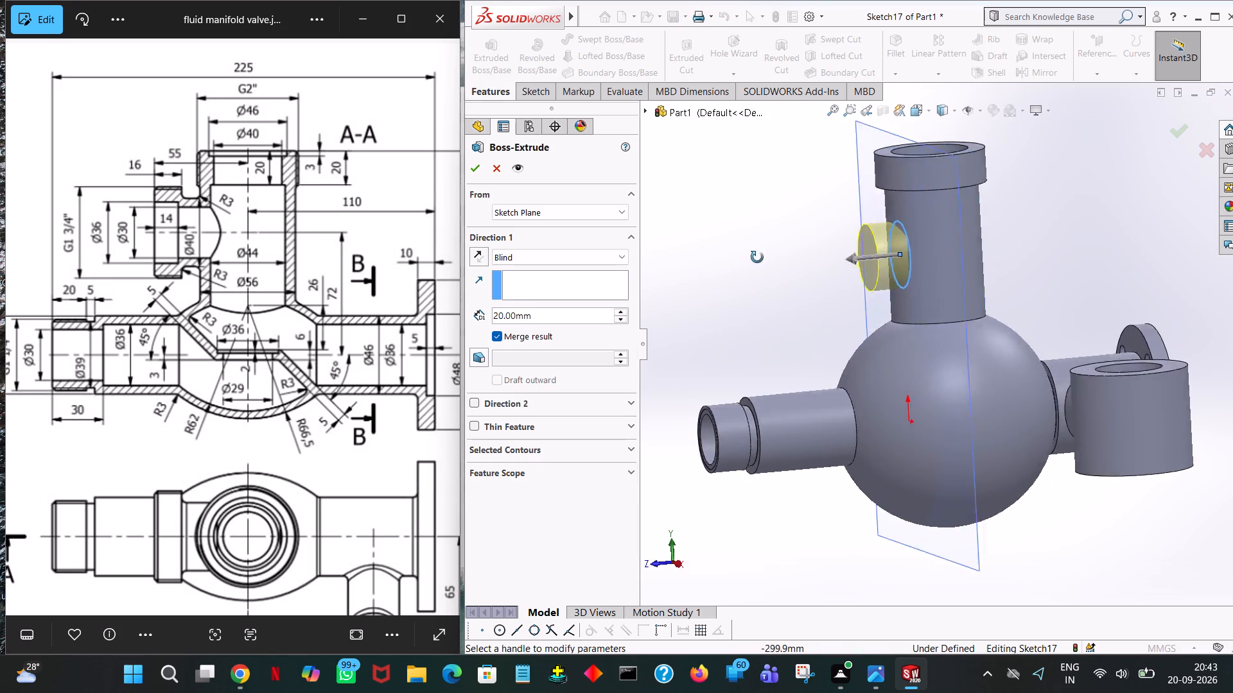
middle_drag(757, 257, 813, 247)
click(470, 426)
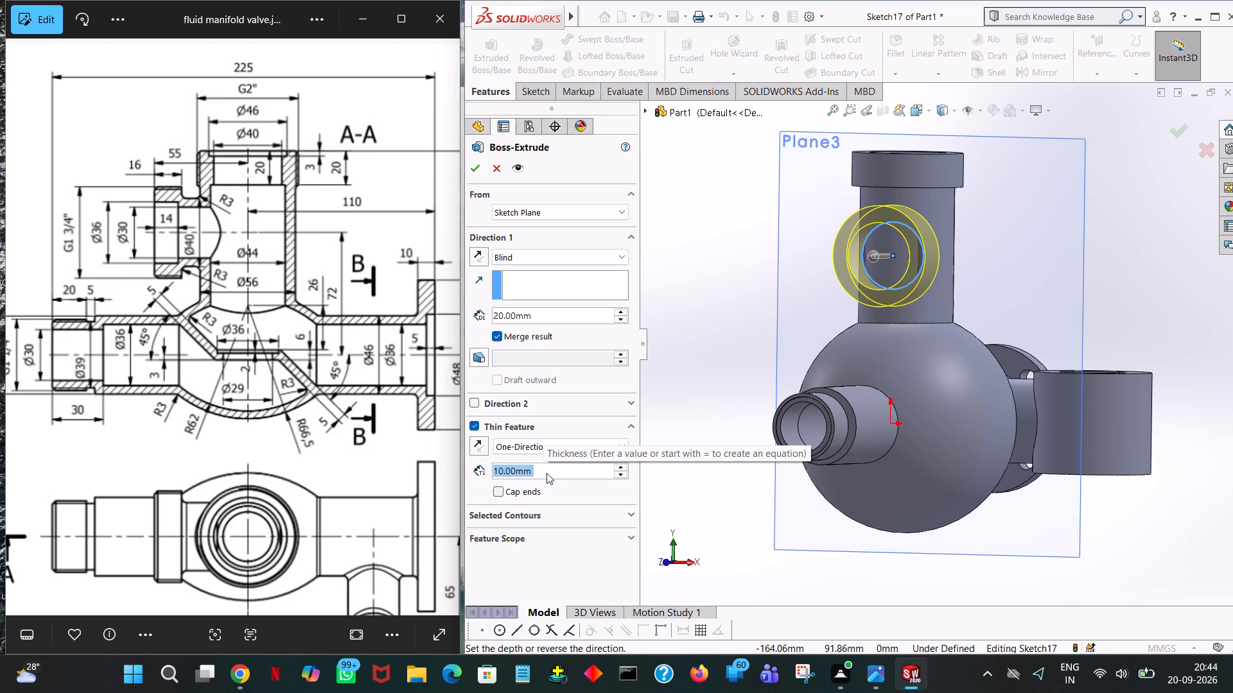
middle_drag(1060, 495, 1036, 501)
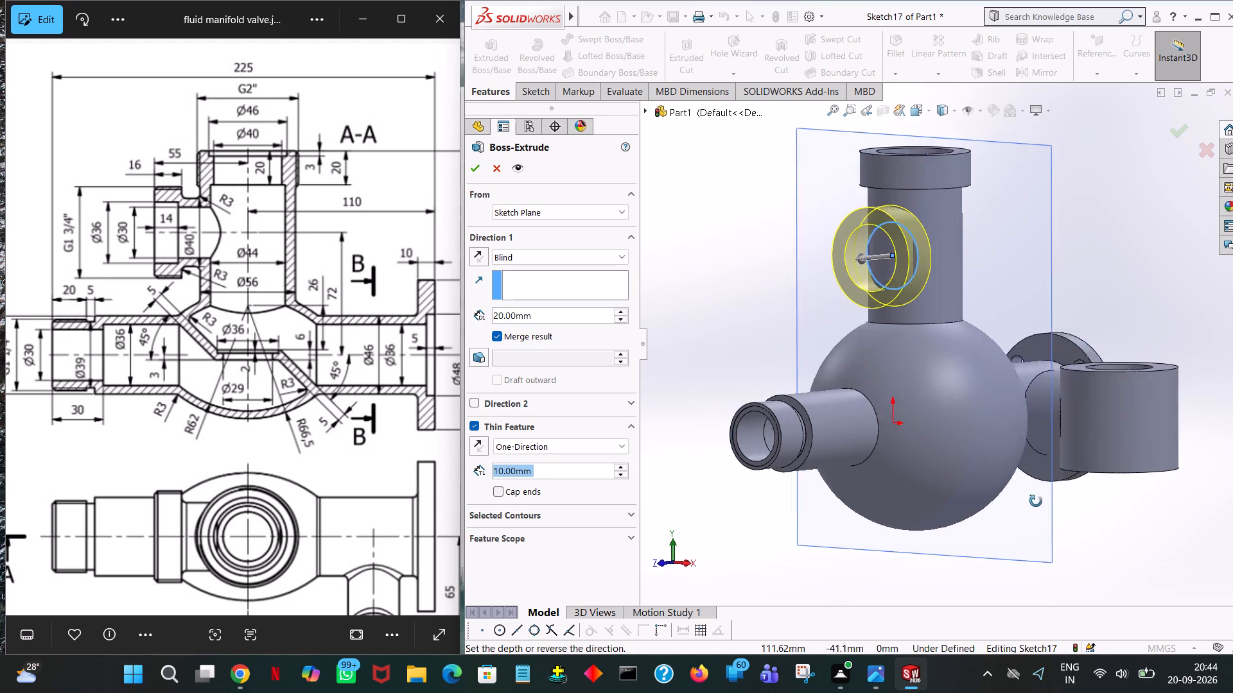
middle_drag(1036, 501, 971, 524)
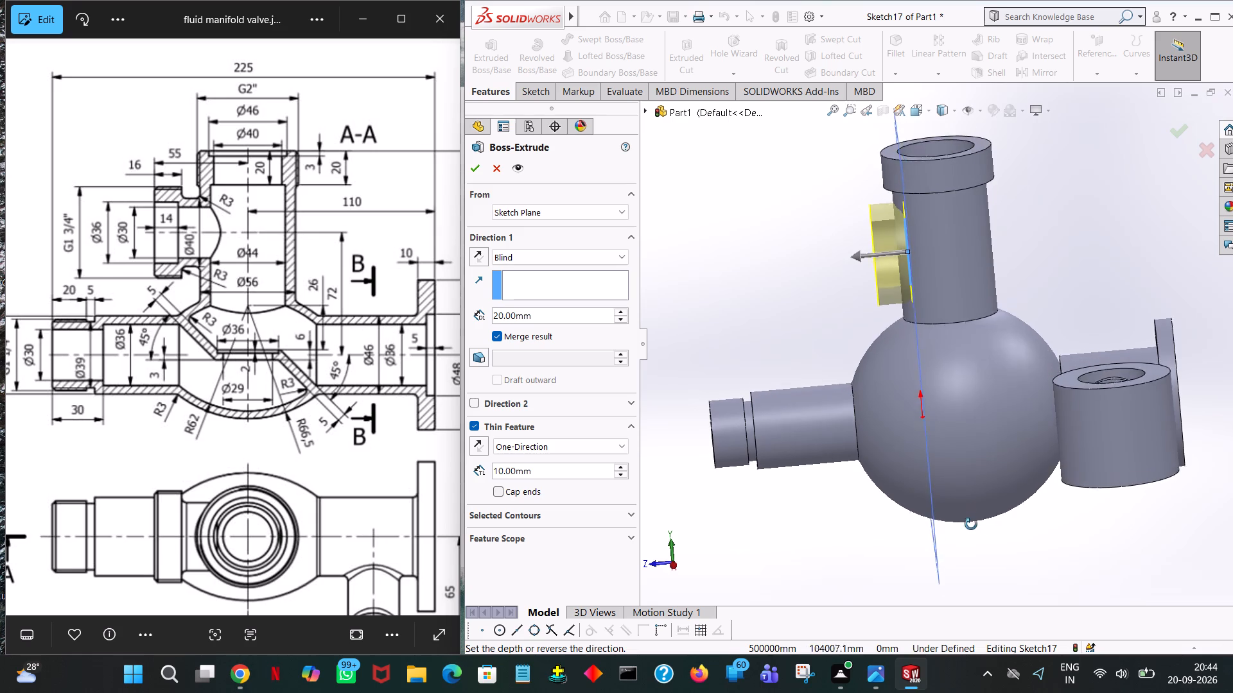
middle_drag(971, 524, 971, 534)
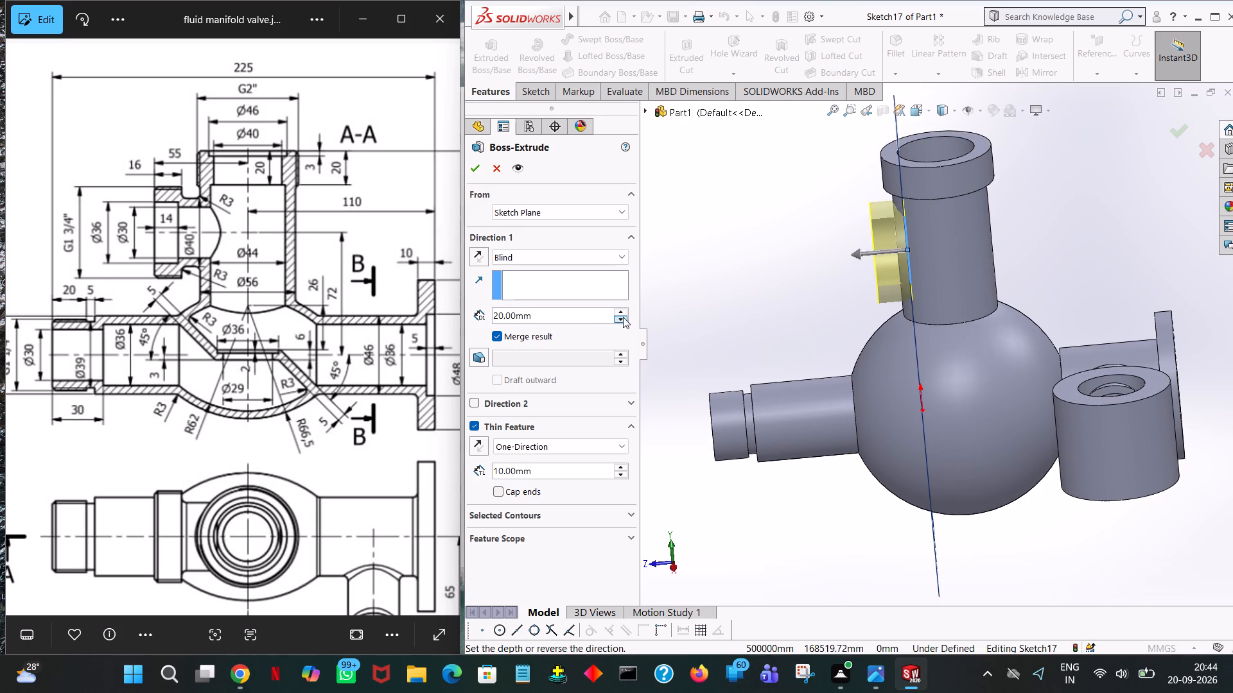
click(620, 312)
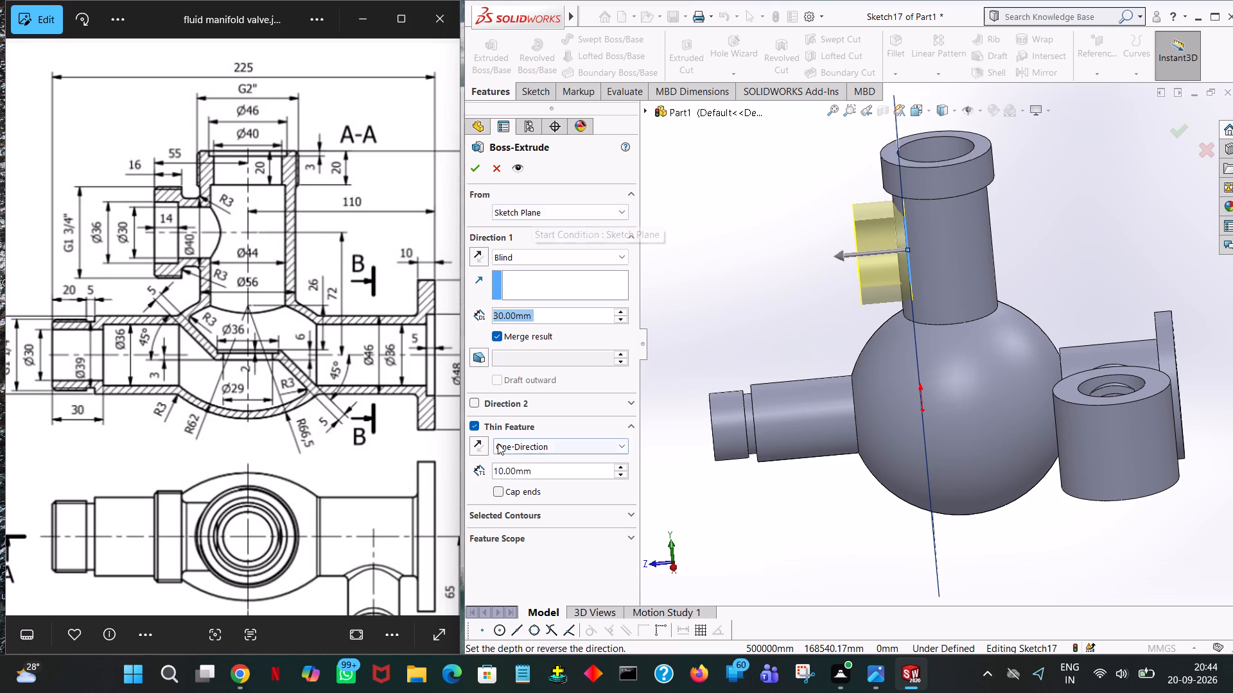
double_click(586, 472)
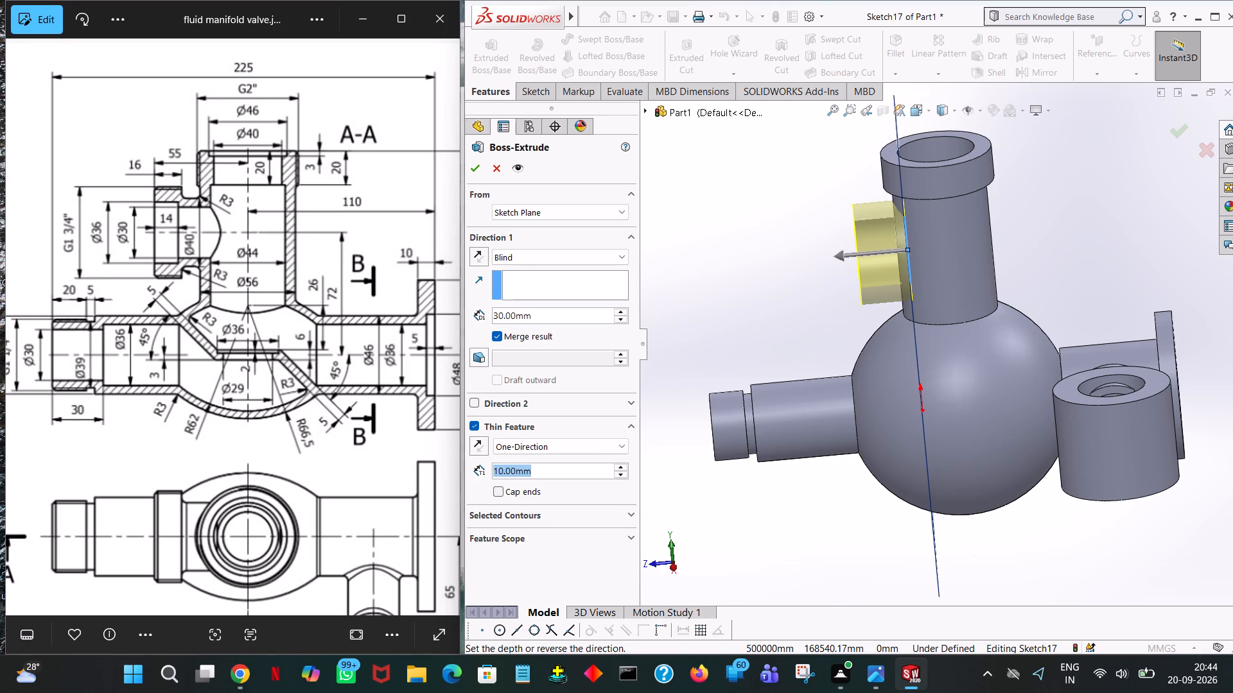
key(5)
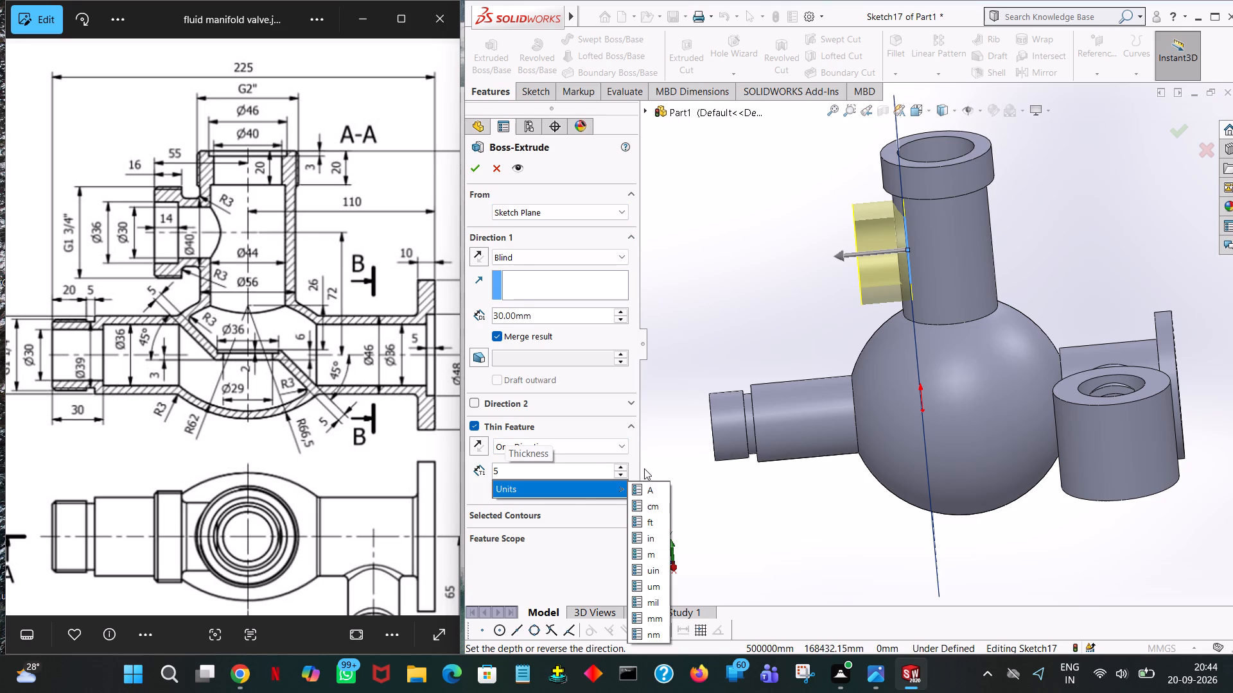
click(742, 280)
middle_drag(743, 282, 806, 272)
drag(744, 283, 806, 272)
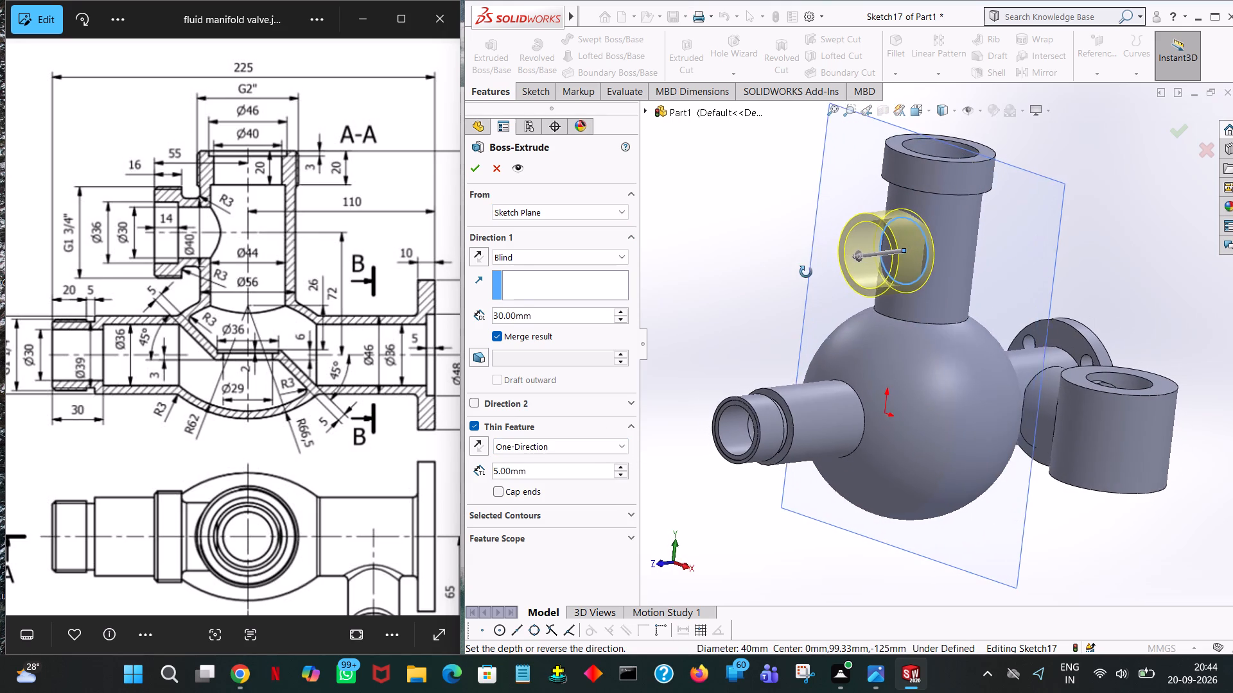
drag(806, 272, 807, 269)
middle_drag(806, 272, 809, 268)
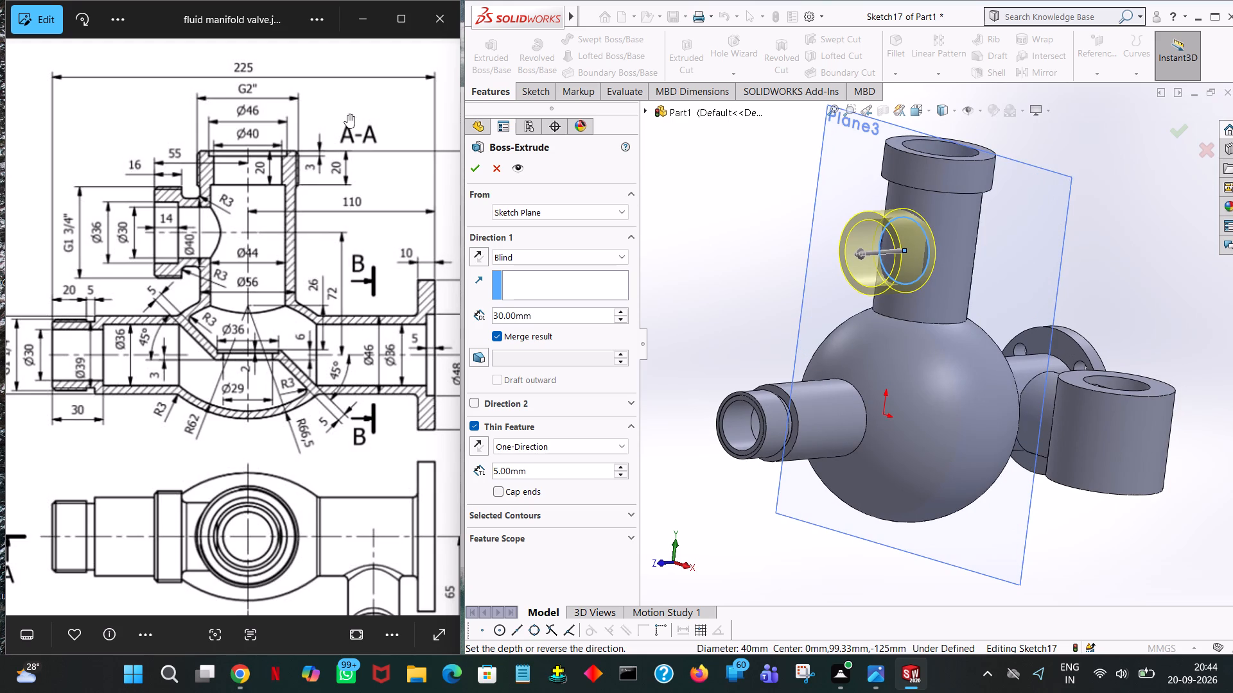
click(473, 174)
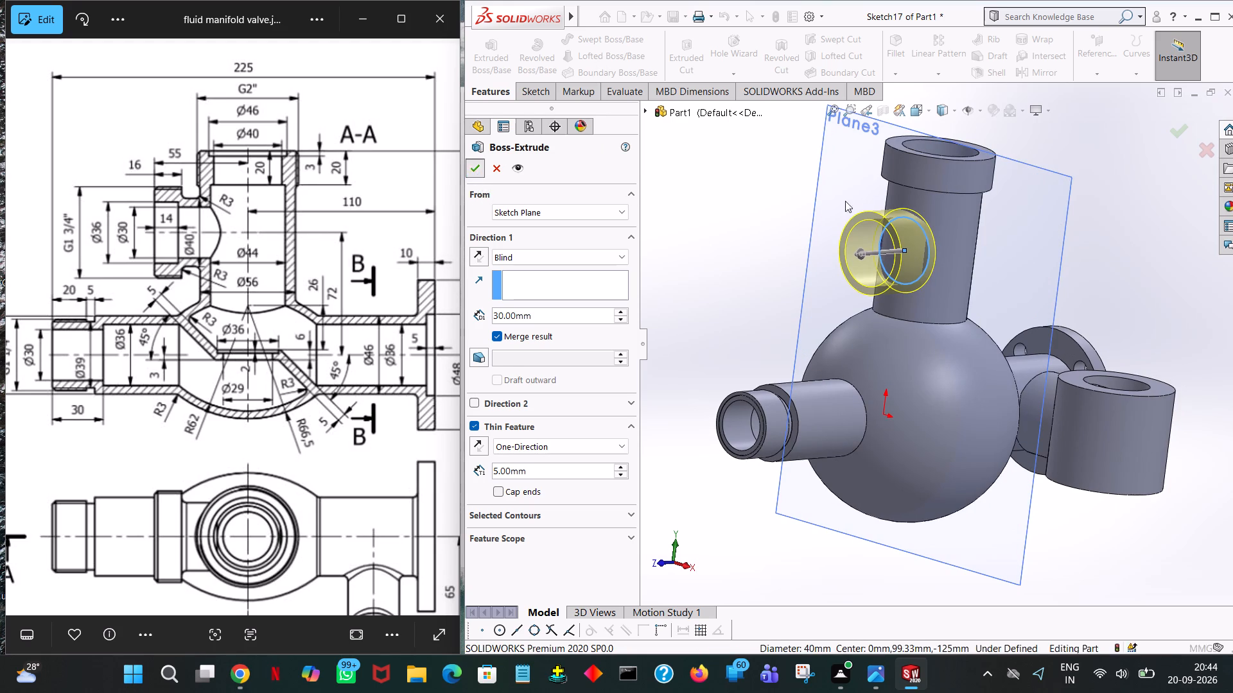
click(762, 221)
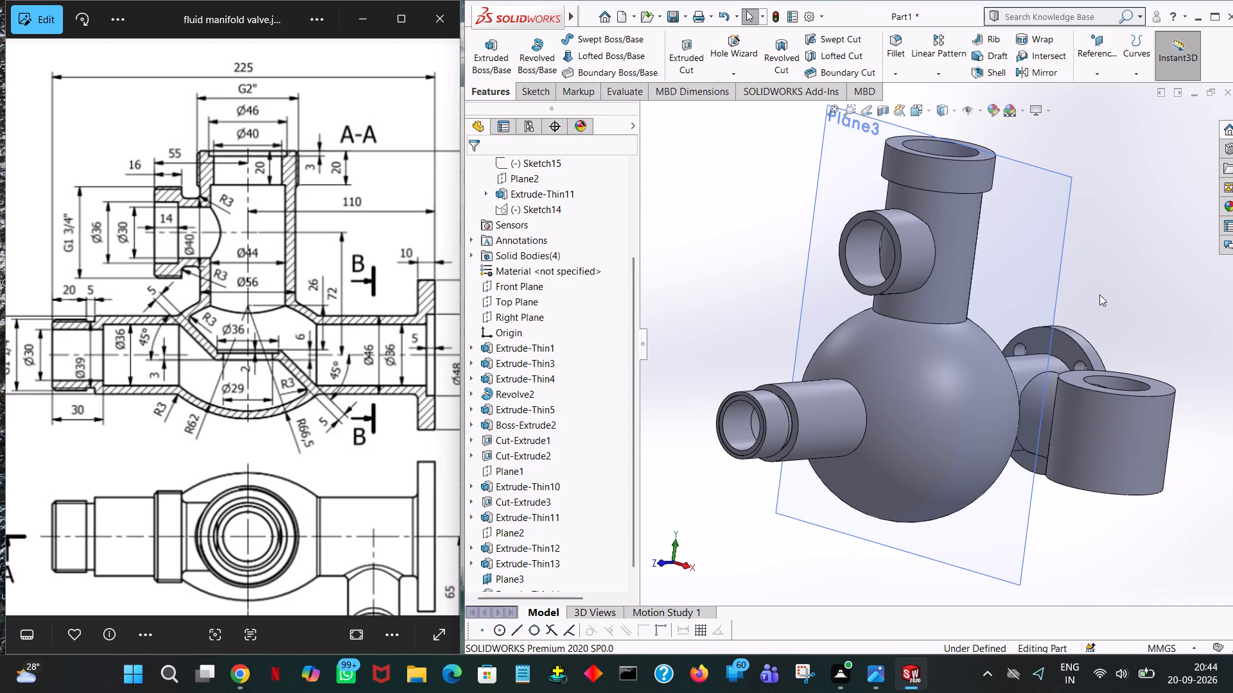
Sketch a circle of radius 18 mm (36/2) on the side port's open end face, concentric with the port.
middle_drag(1098, 319, 1038, 314)
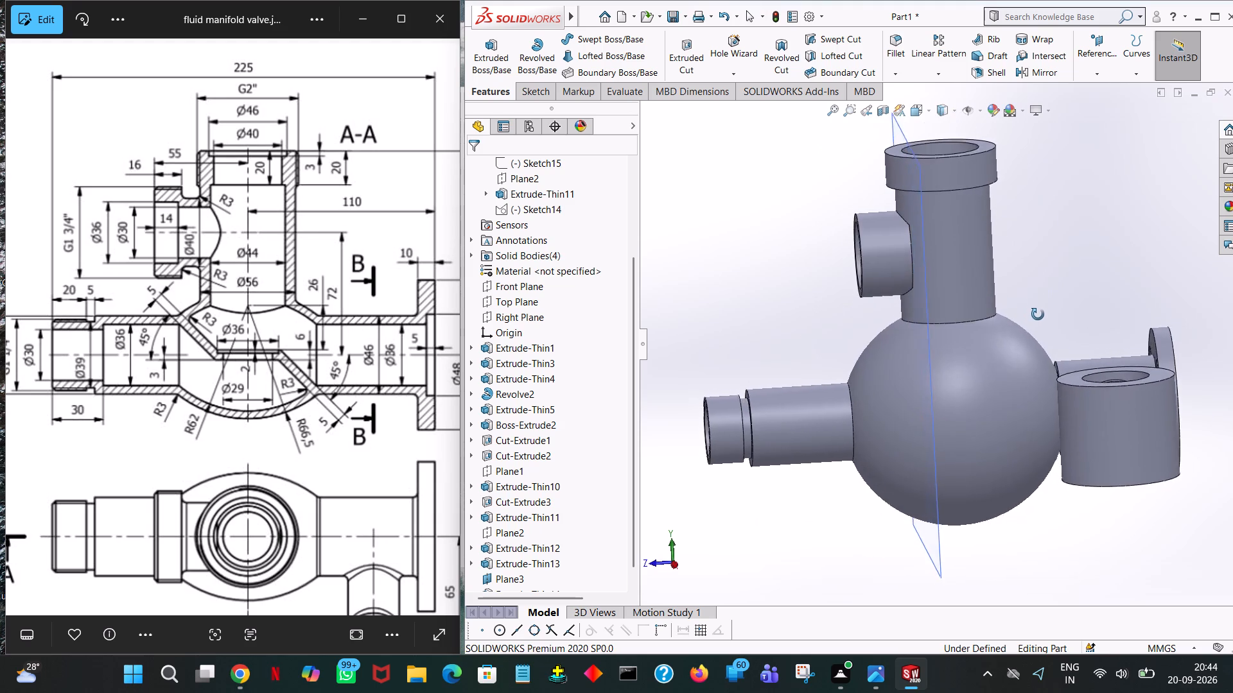
middle_drag(1038, 314, 1060, 354)
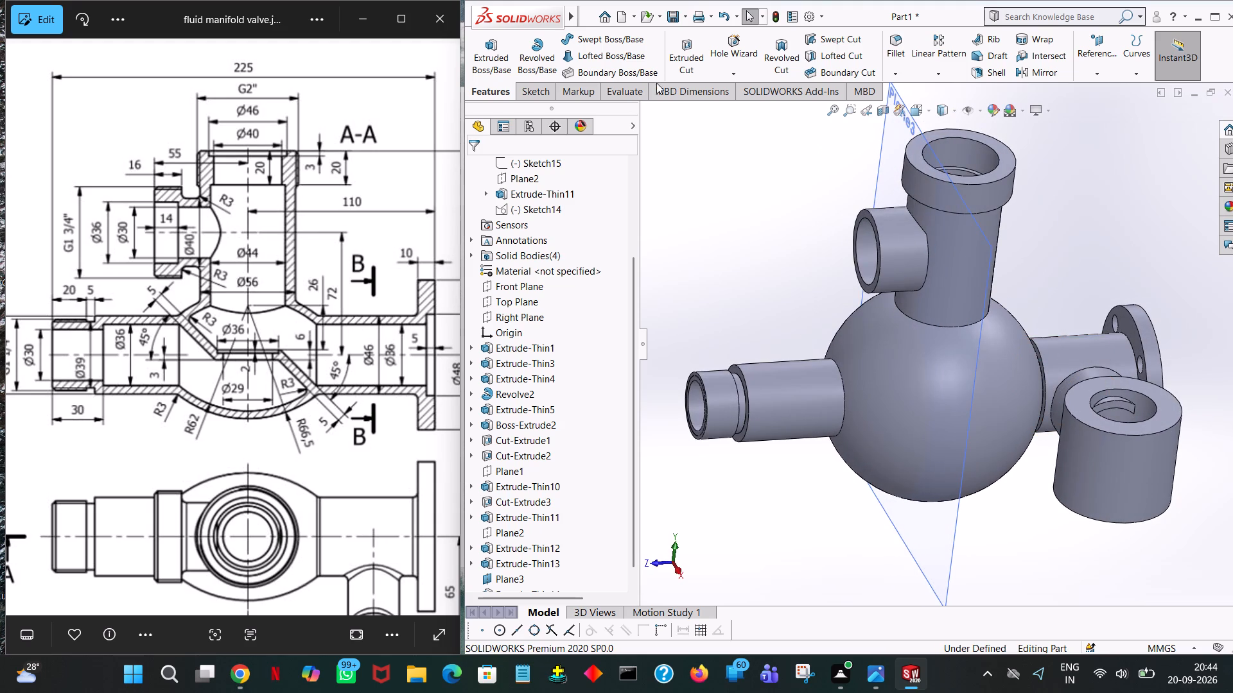
click(487, 42)
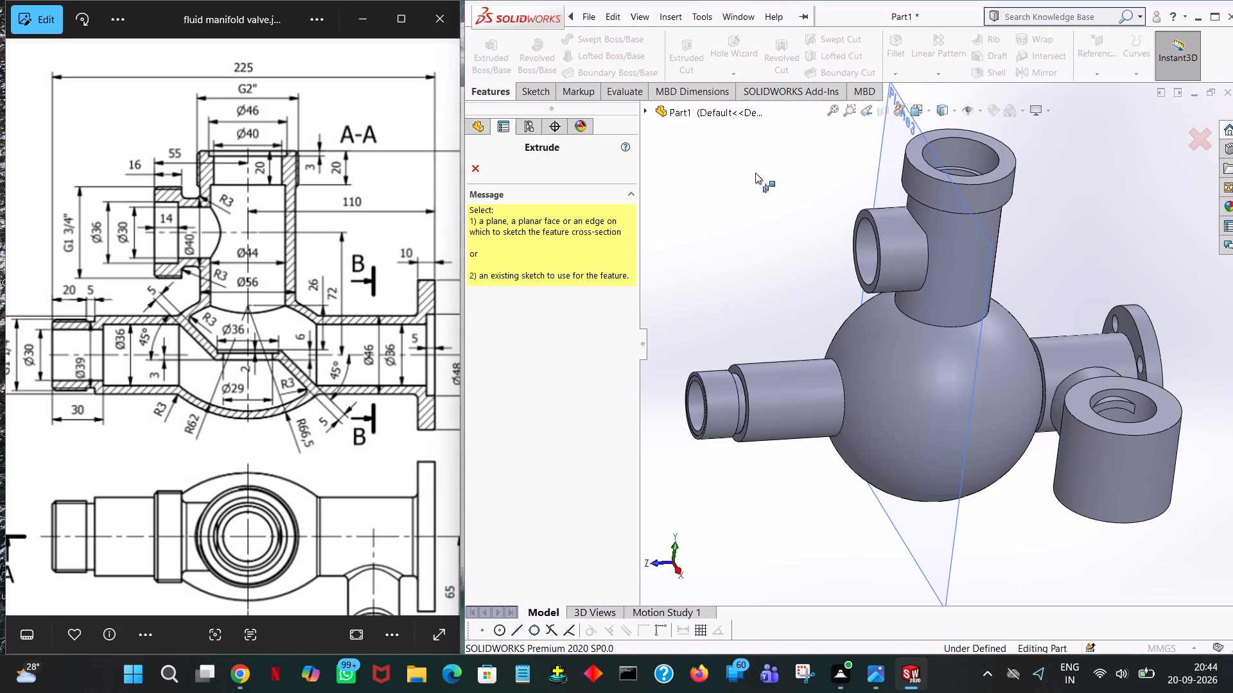
middle_drag(859, 191, 910, 200)
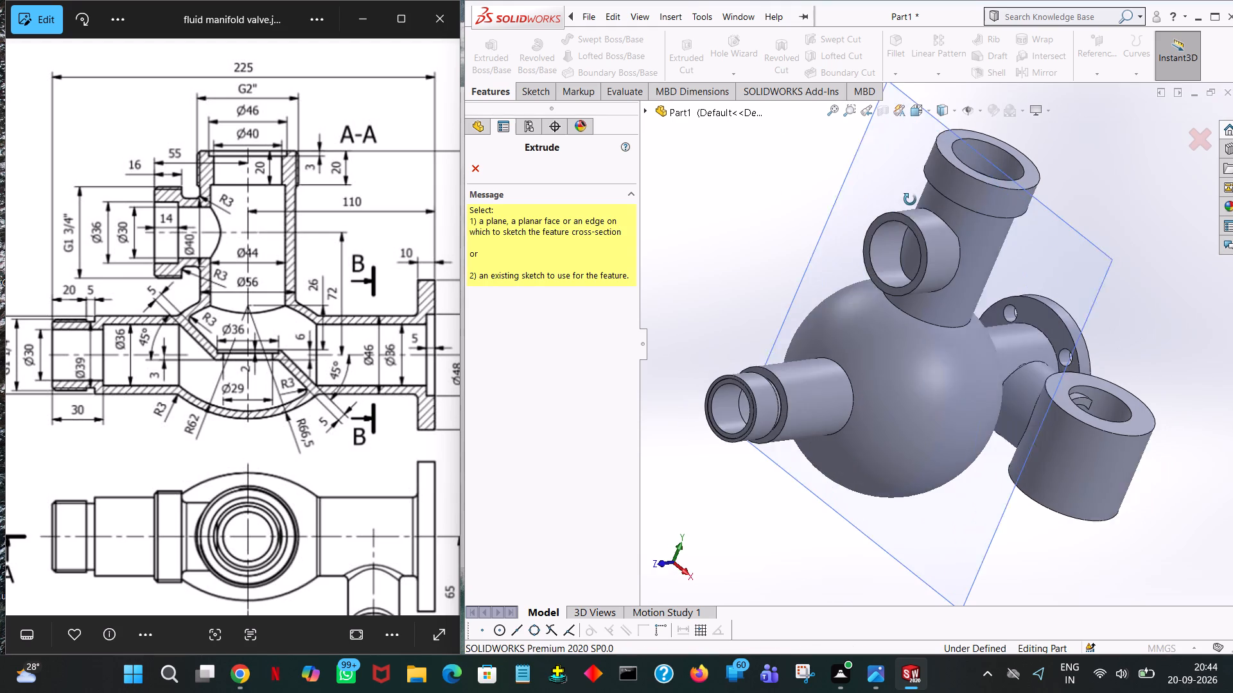
middle_drag(910, 200, 911, 200)
click(902, 216)
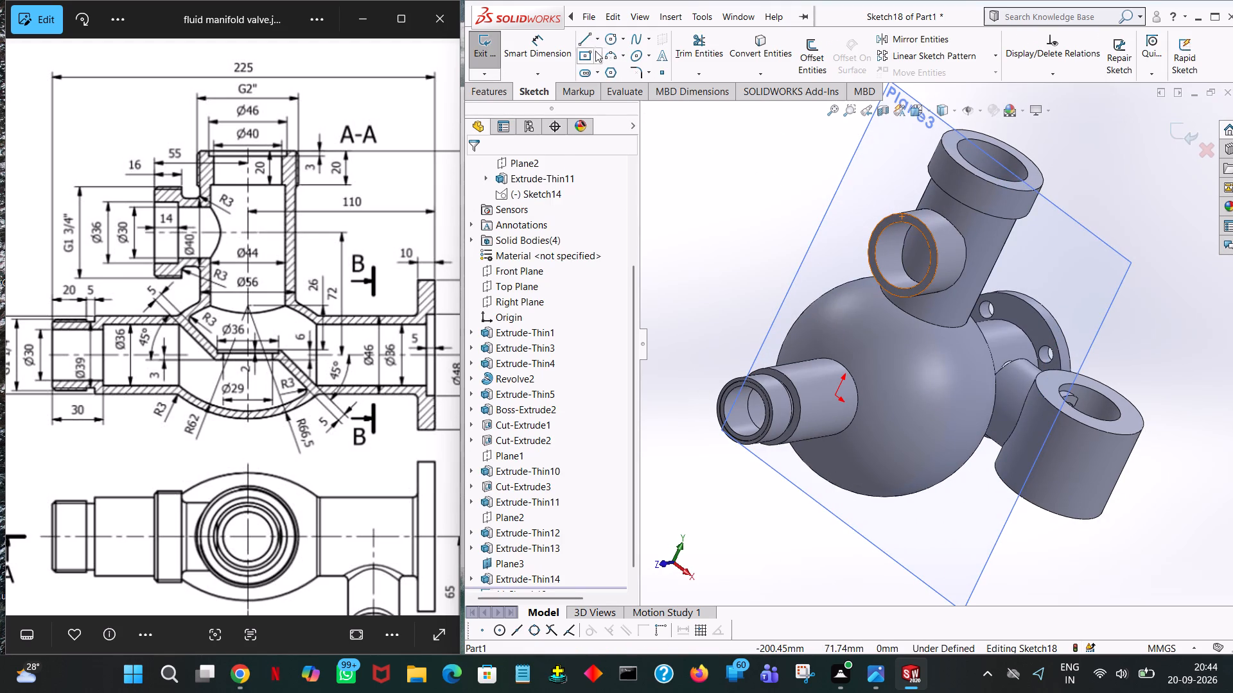
click(607, 37)
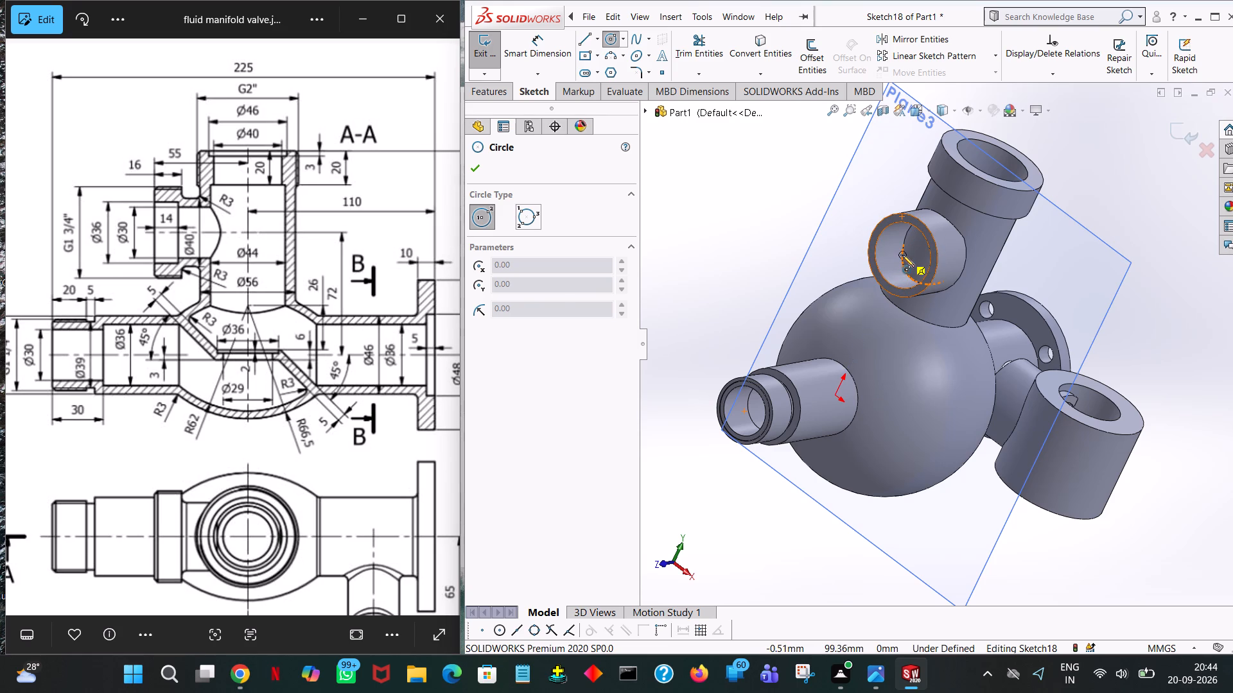
click(902, 255)
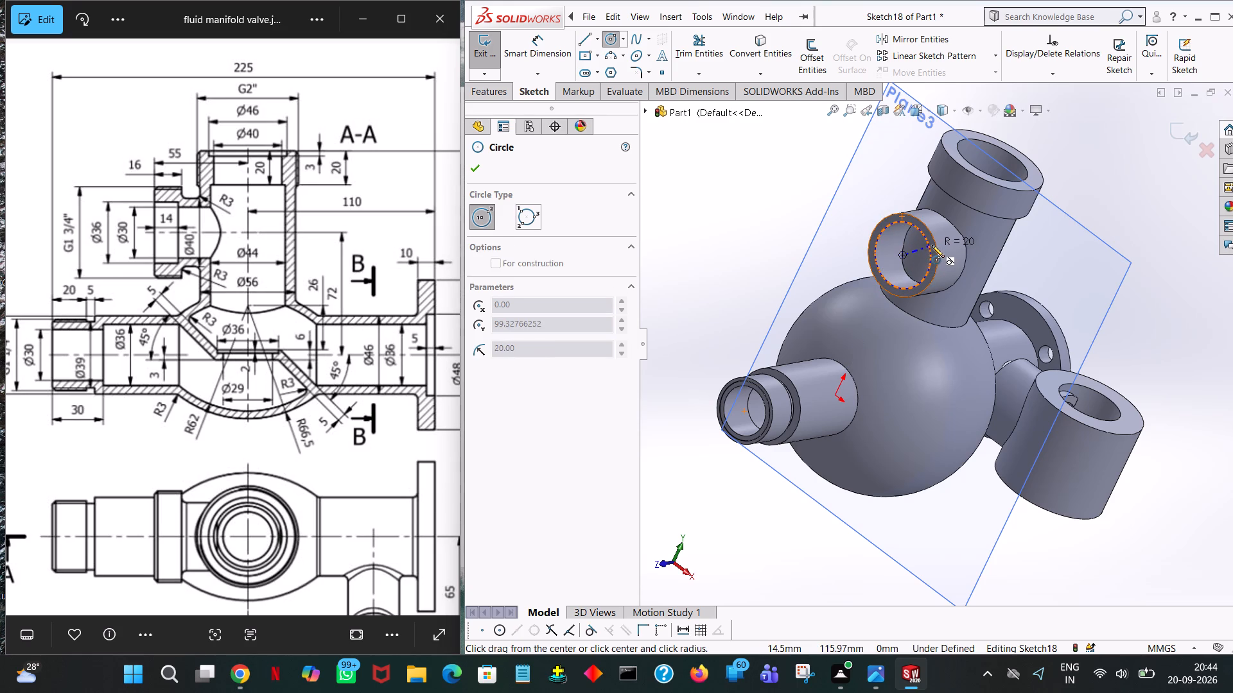
click(934, 243)
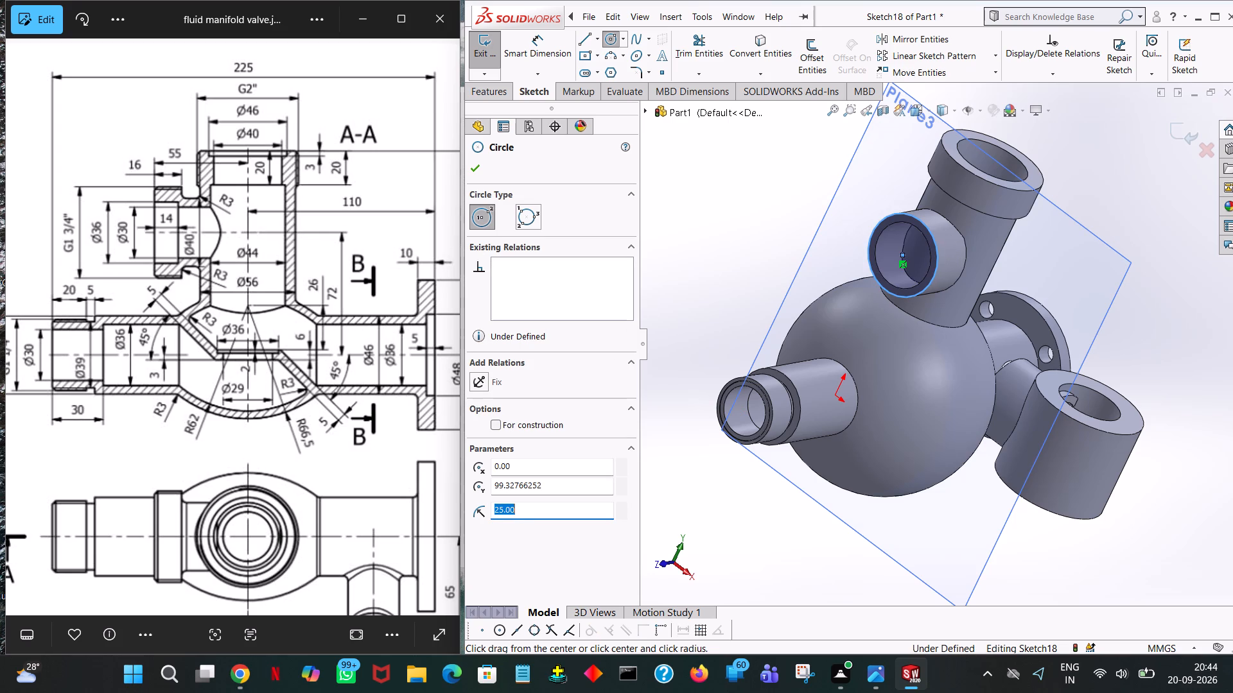
text(36/2)
key(Return)
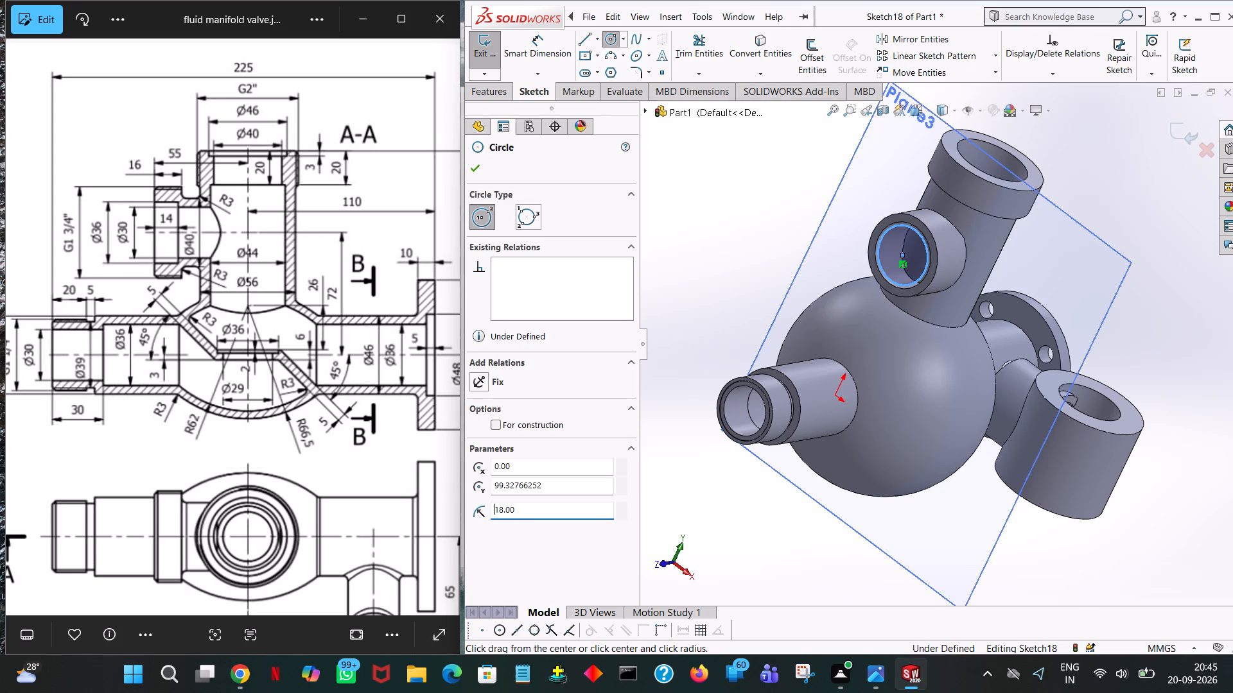
click(477, 171)
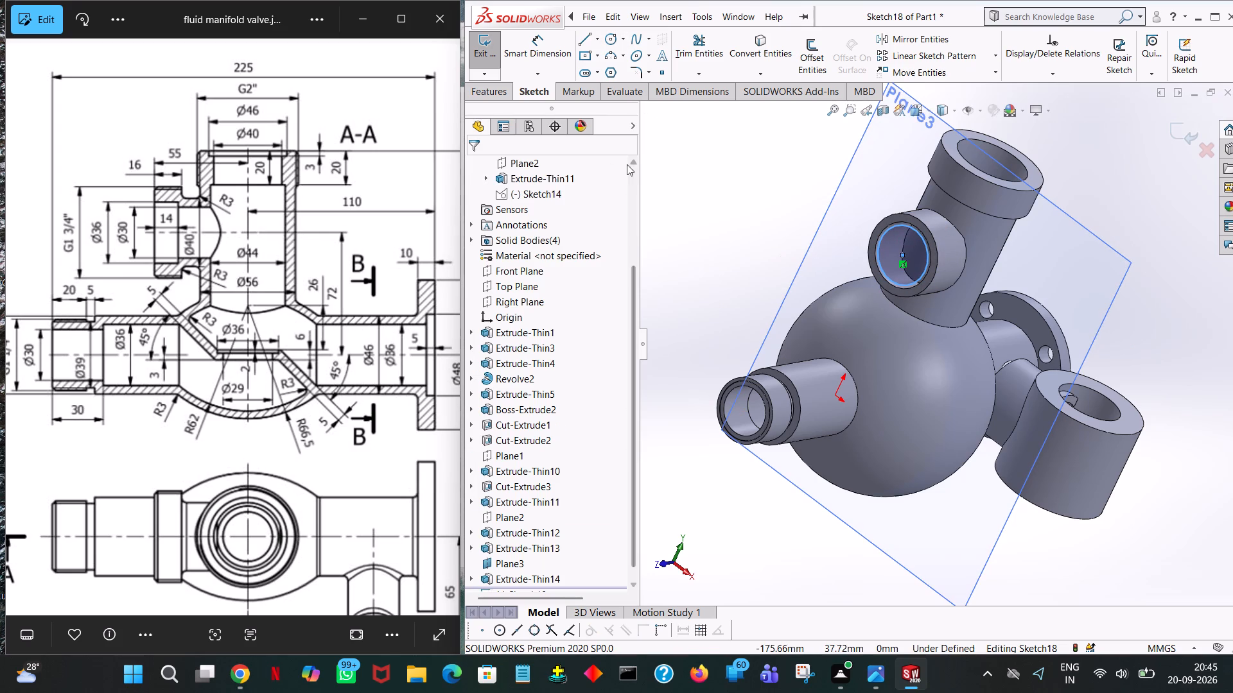
Extrude the radius 18 mm circle 16 mm outward from the side port's end as a one-direction thin feature with 15 mm wall thickness.
middle_drag(631, 169, 722, 150)
middle_drag(730, 153, 784, 167)
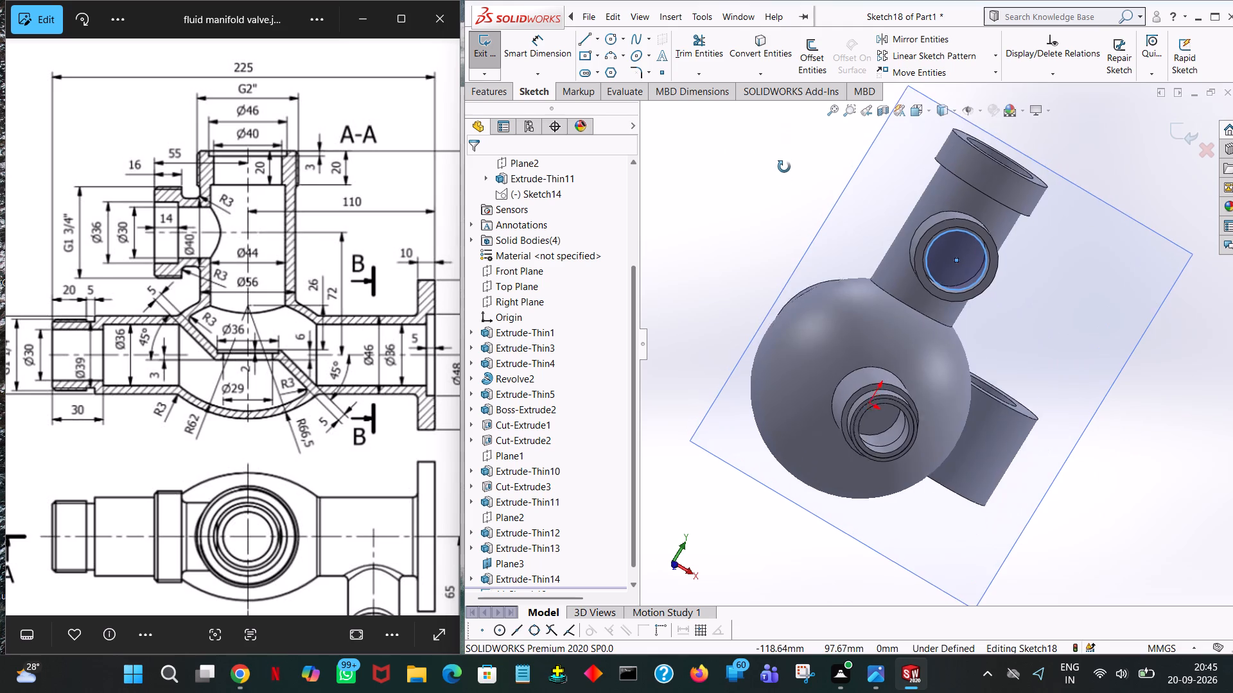
middle_drag(784, 167, 783, 175)
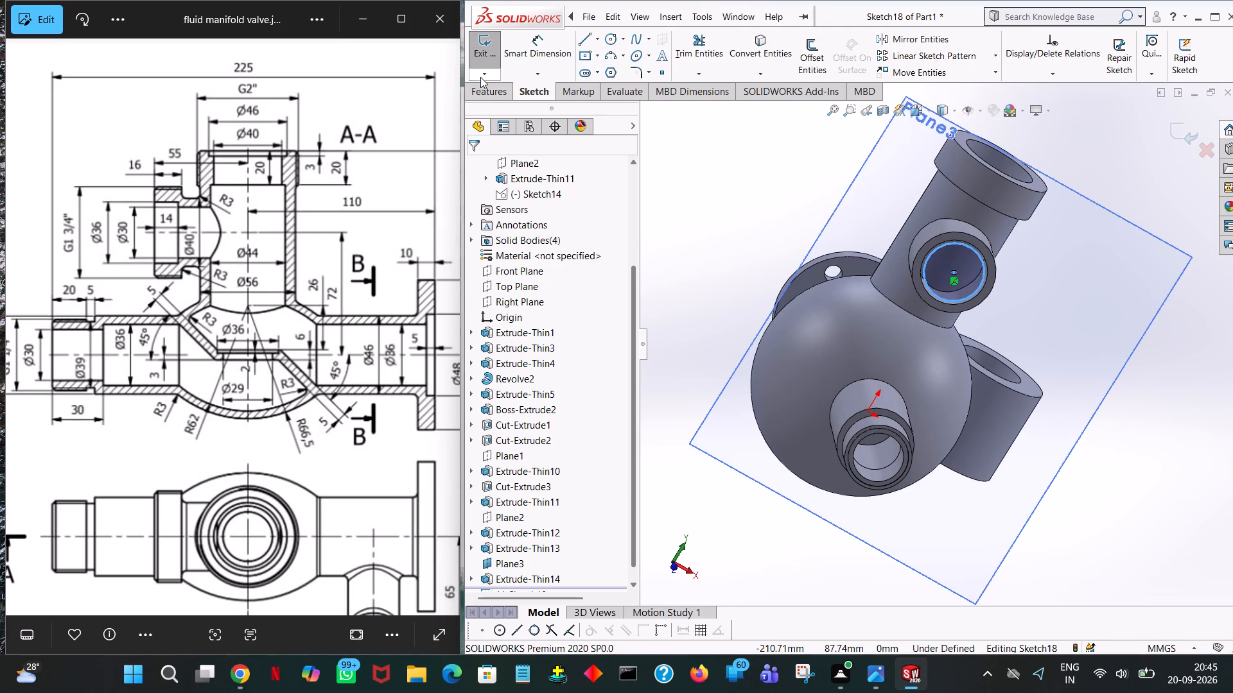
click(493, 91)
click(498, 65)
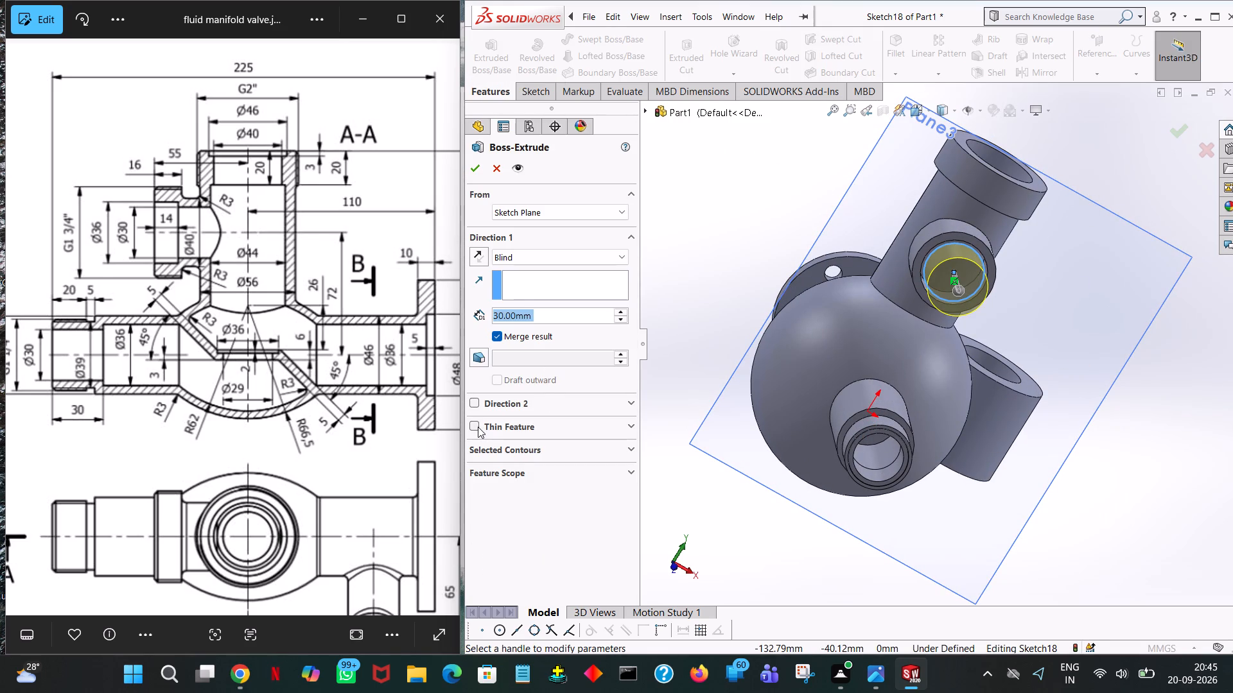
click(478, 427)
middle_drag(724, 368, 735, 333)
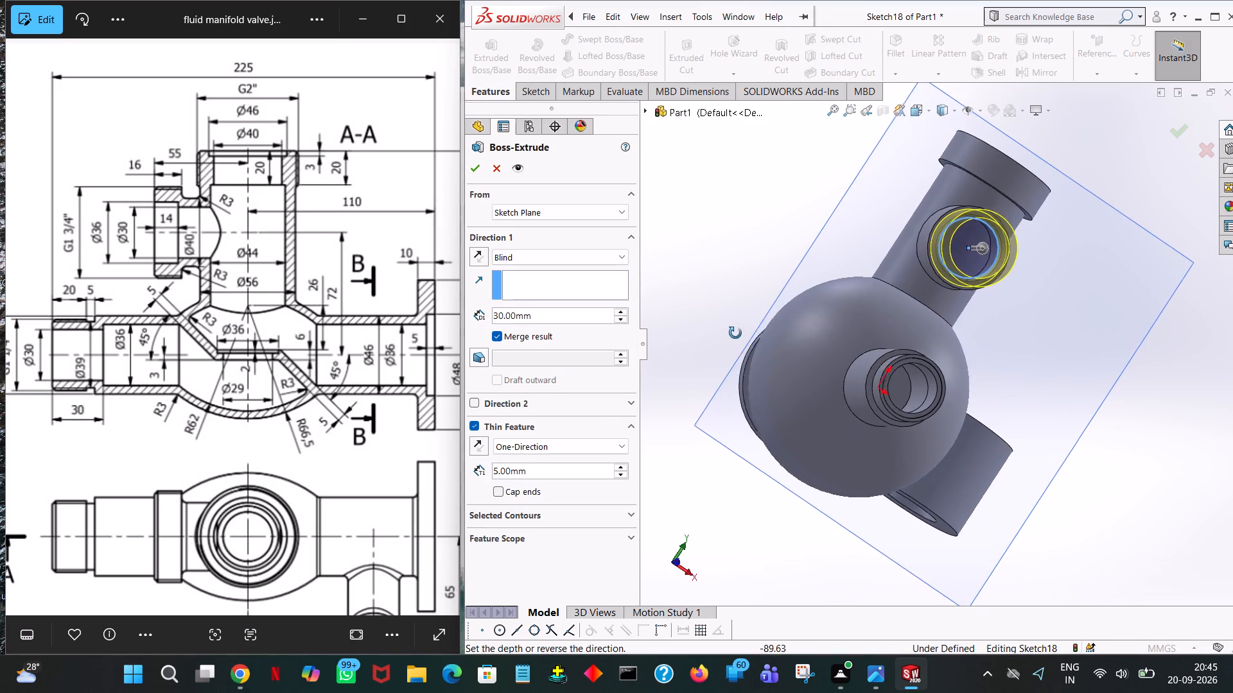
middle_drag(735, 333, 702, 423)
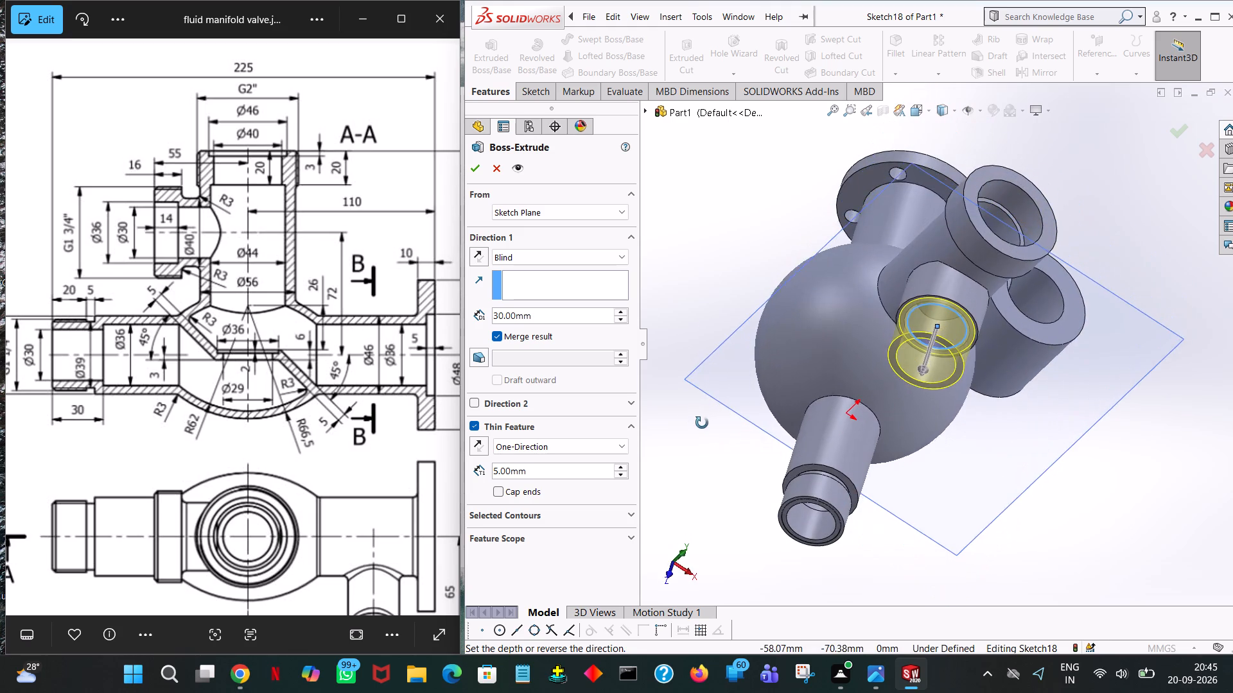
middle_drag(702, 423, 704, 390)
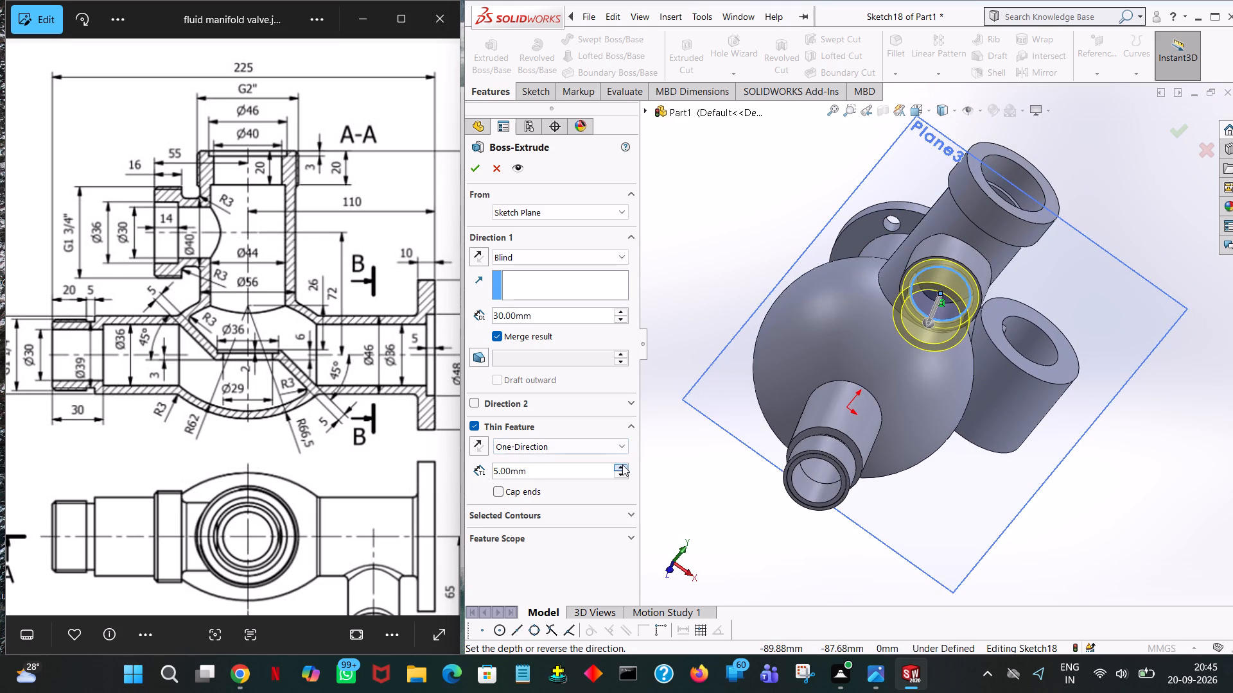
click(622, 465)
middle_drag(1023, 536, 931, 474)
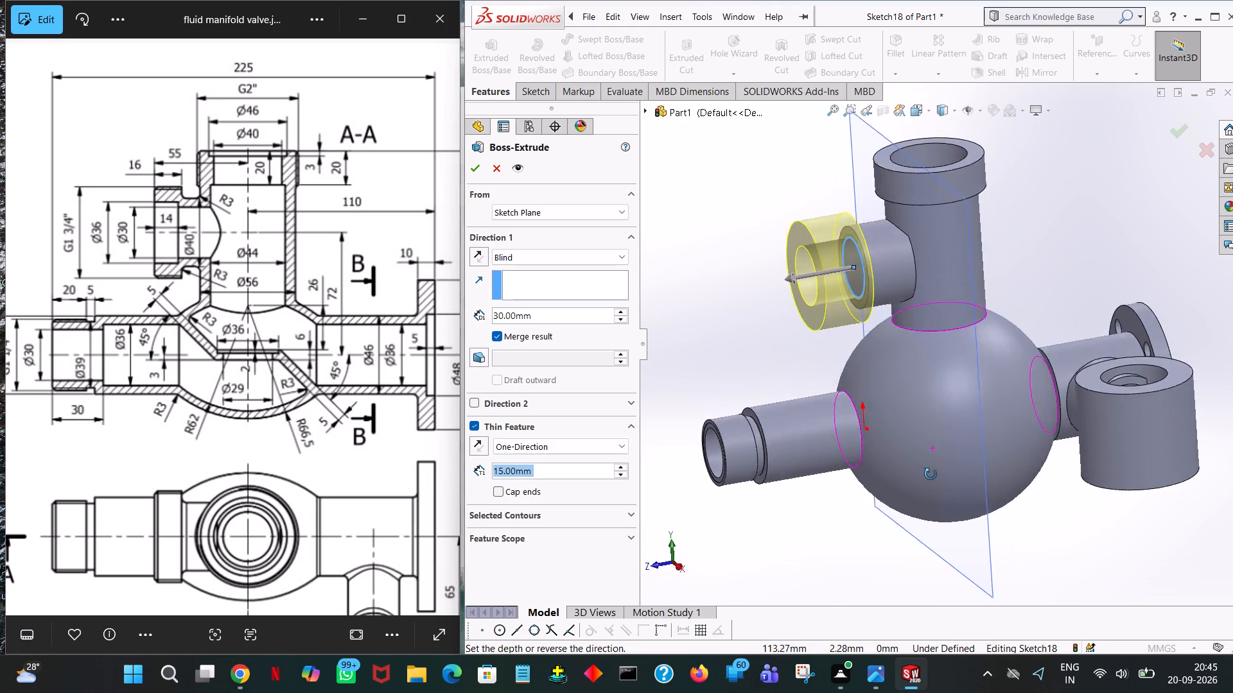
middle_drag(931, 474, 894, 488)
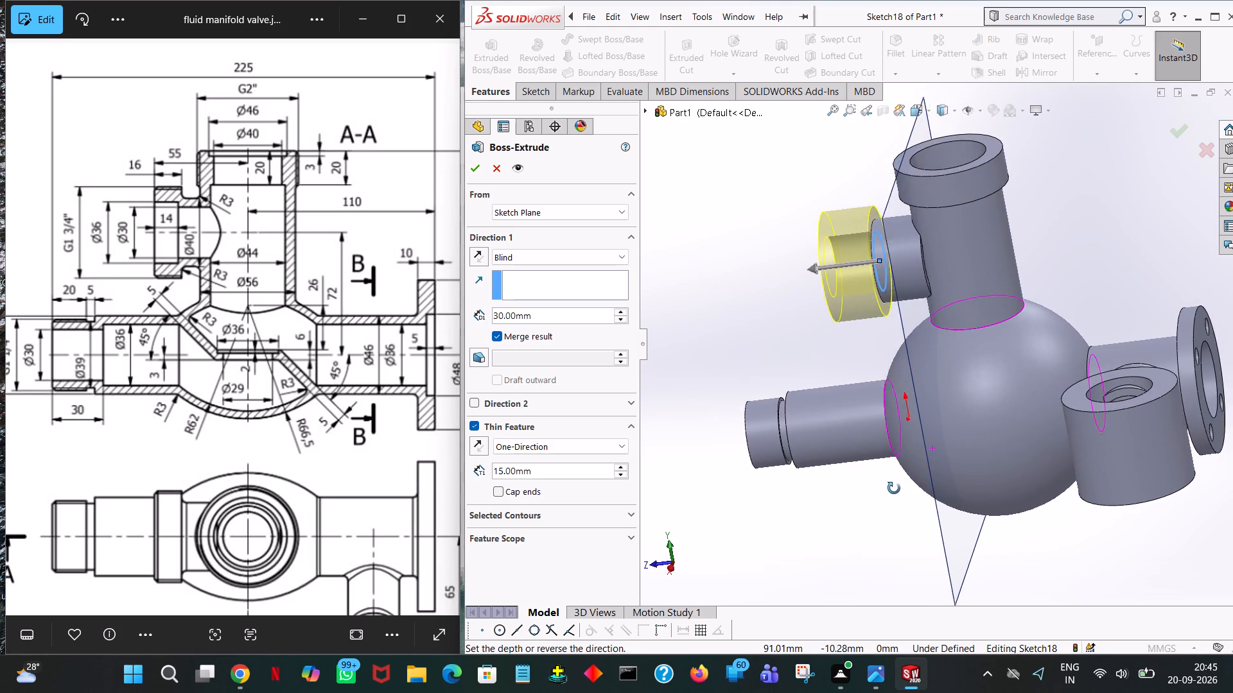
middle_drag(894, 488, 896, 490)
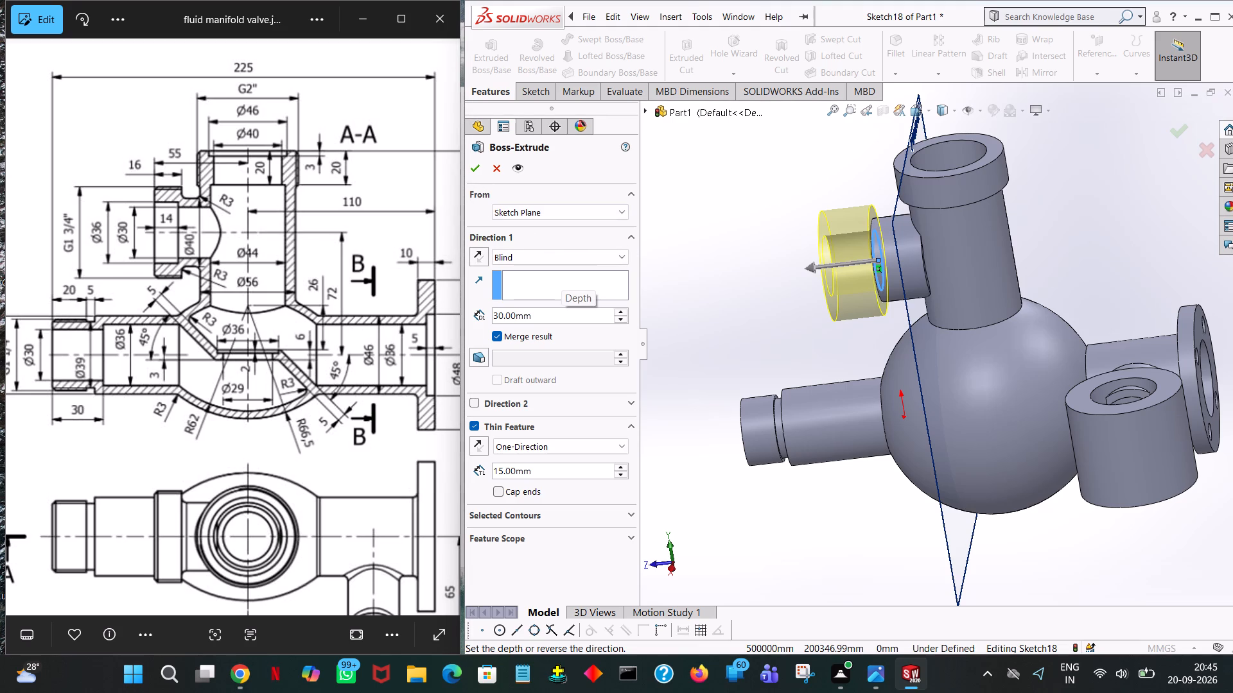
double_click(586, 321)
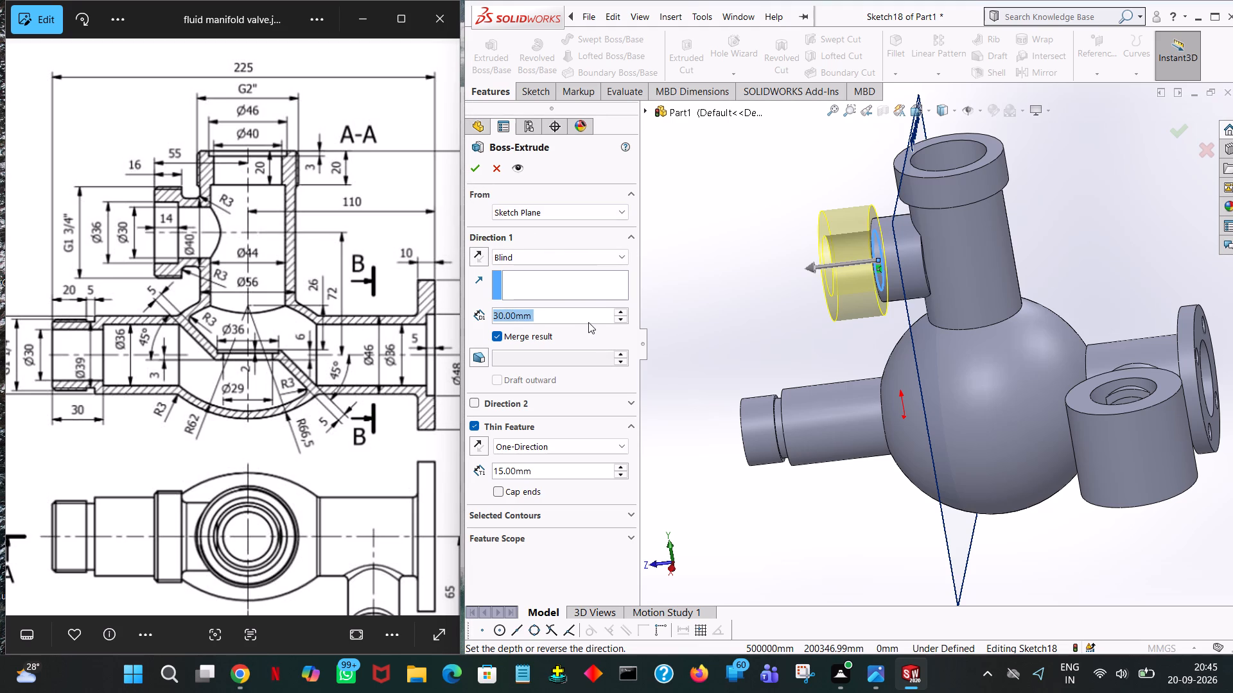
text(16)
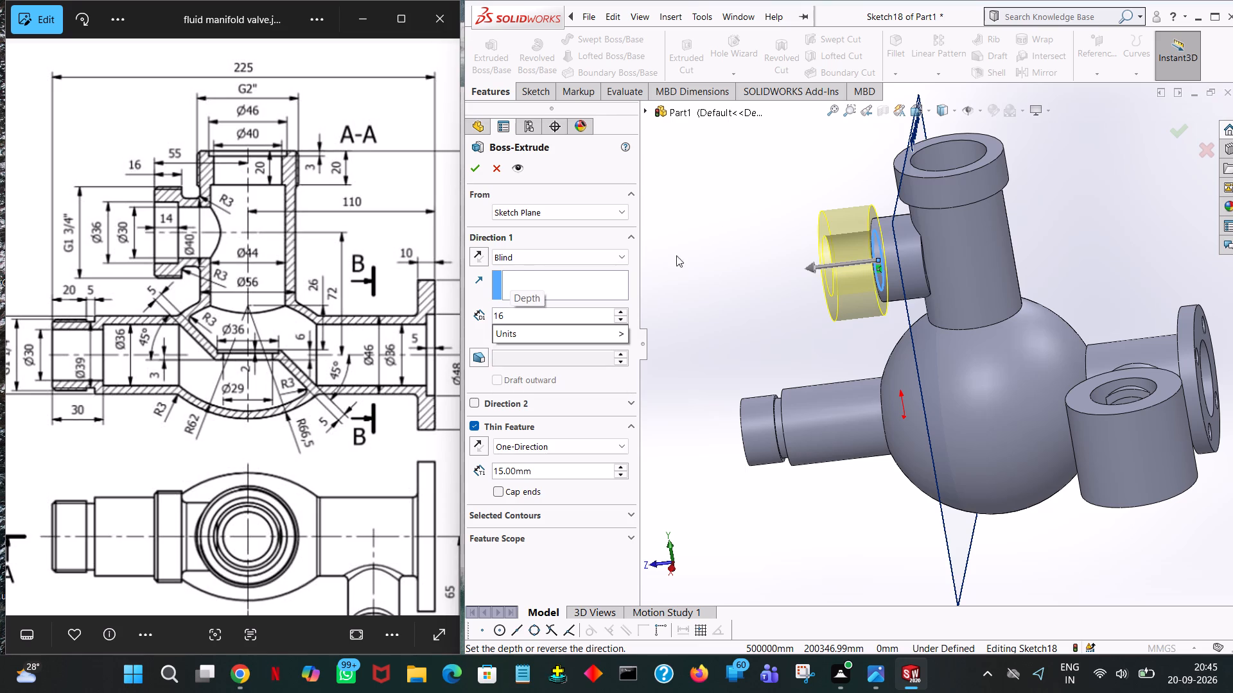
click(740, 214)
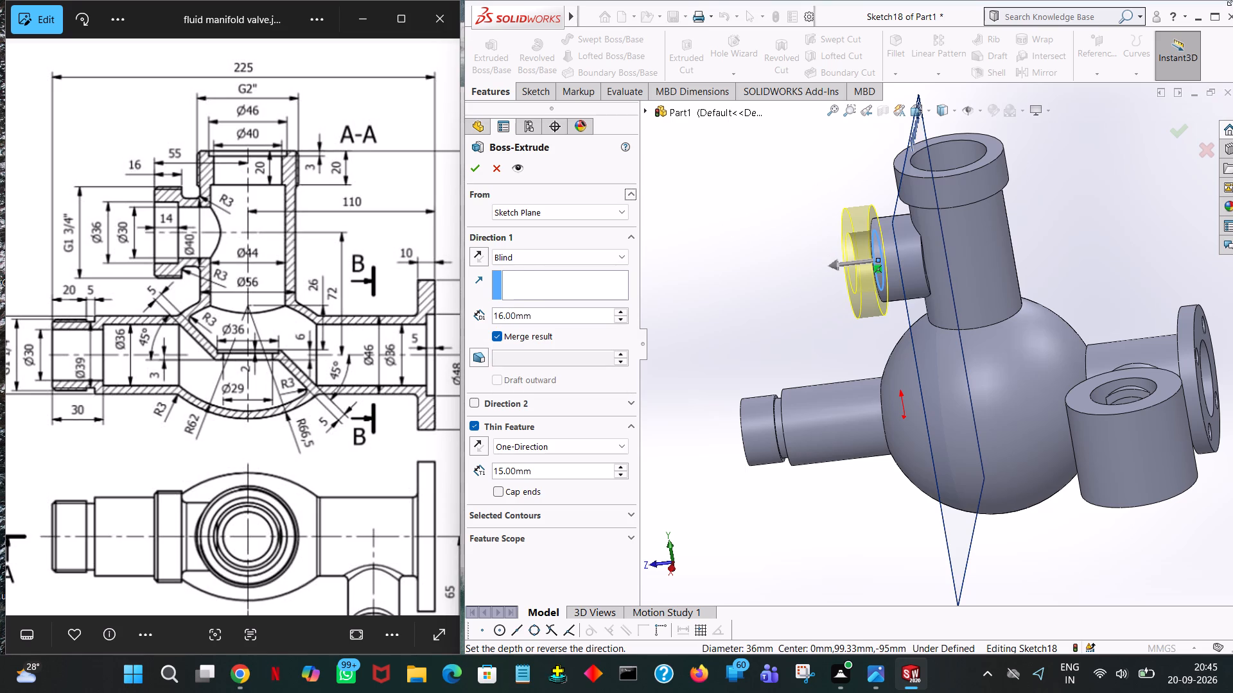
click(473, 167)
click(692, 205)
Hide Plane3, the offset reference plane used for the vertical port's side port.
middle_drag(716, 216, 797, 198)
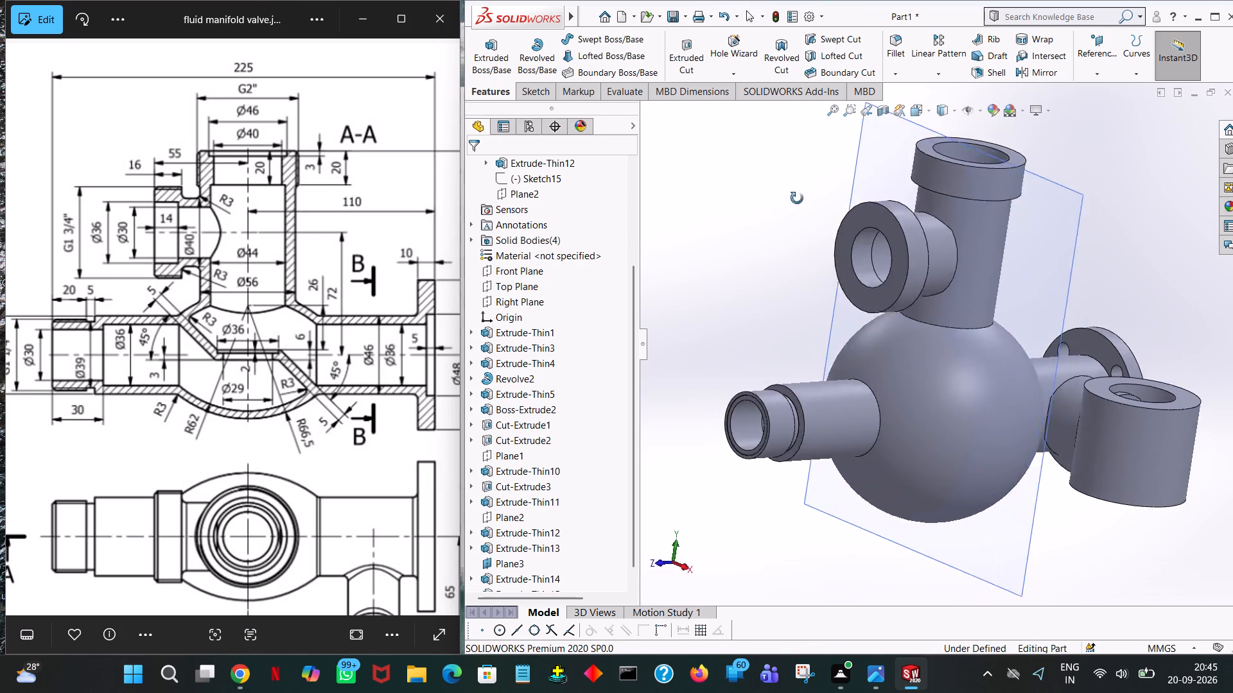
middle_drag(797, 198, 682, 212)
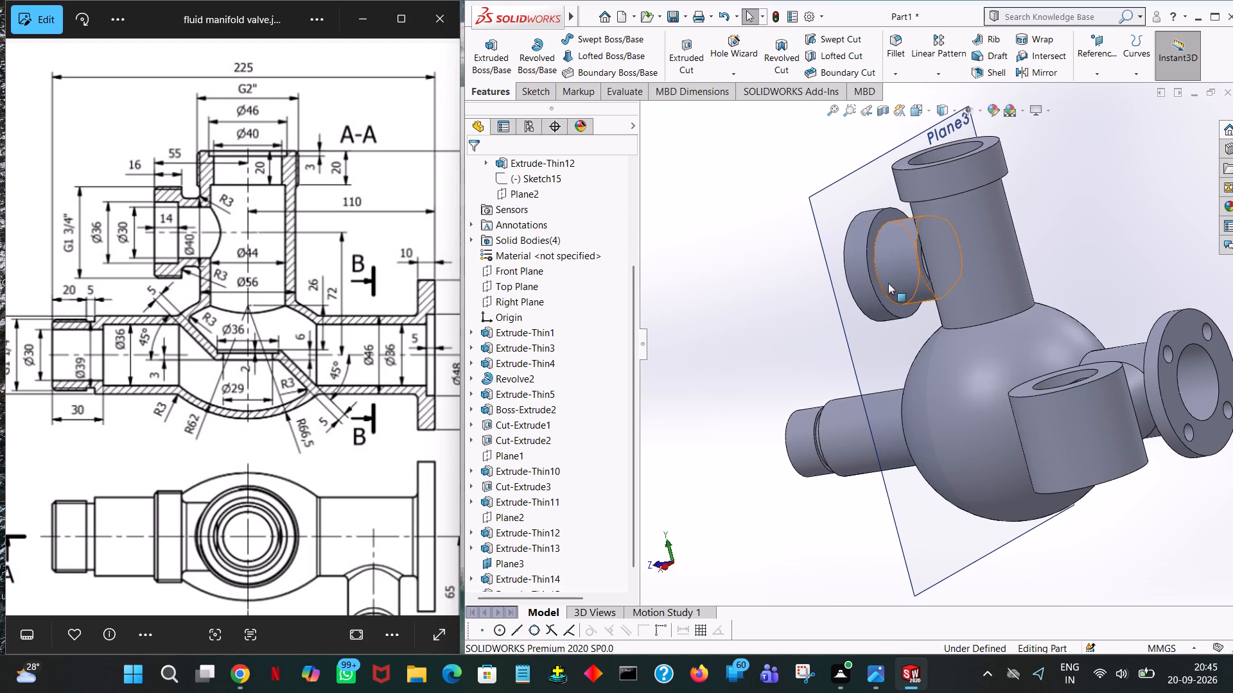
ctrl+scroll(886, 445, down, 1)
ctrl+scroll(922, 437, up, 7)
middle_drag(1019, 447, 1059, 423)
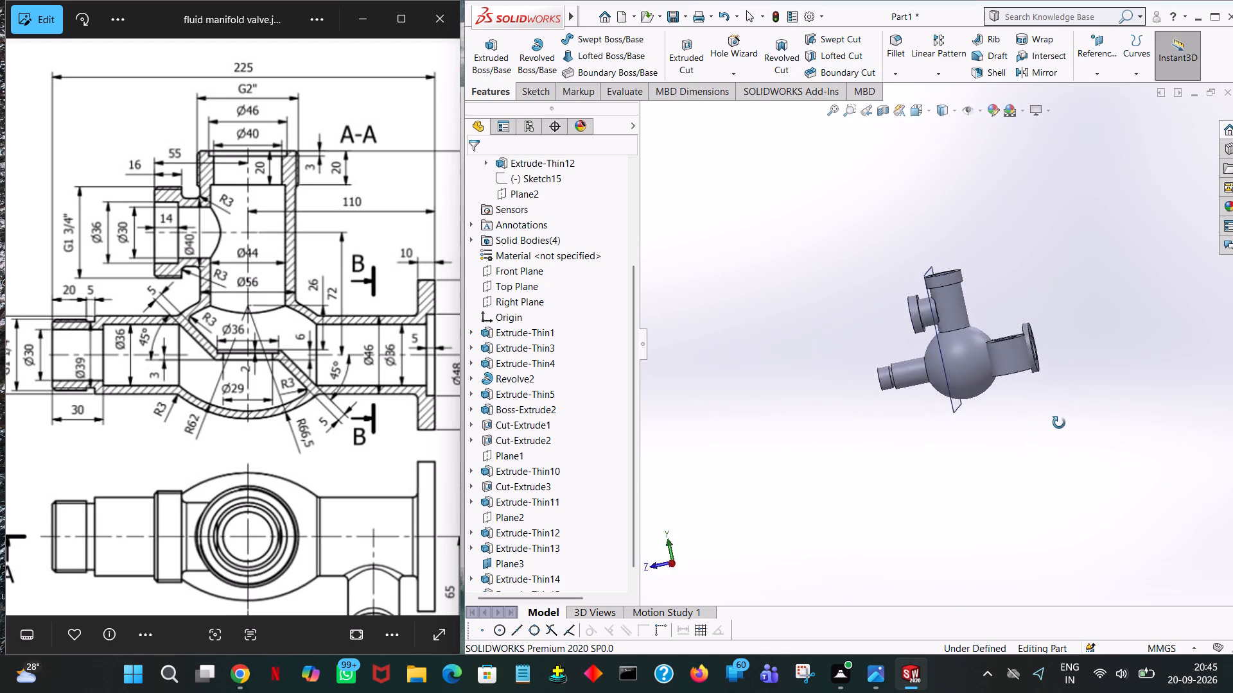
middle_drag(1059, 423, 1055, 465)
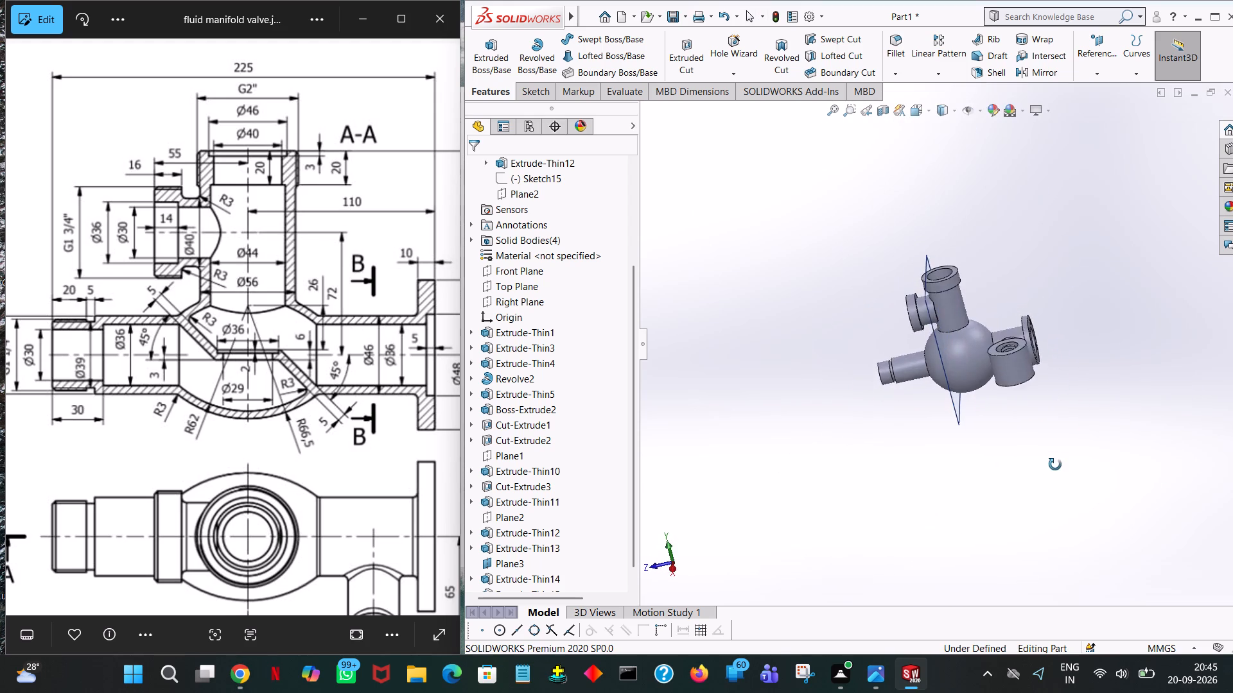
middle_drag(1055, 465, 1115, 382)
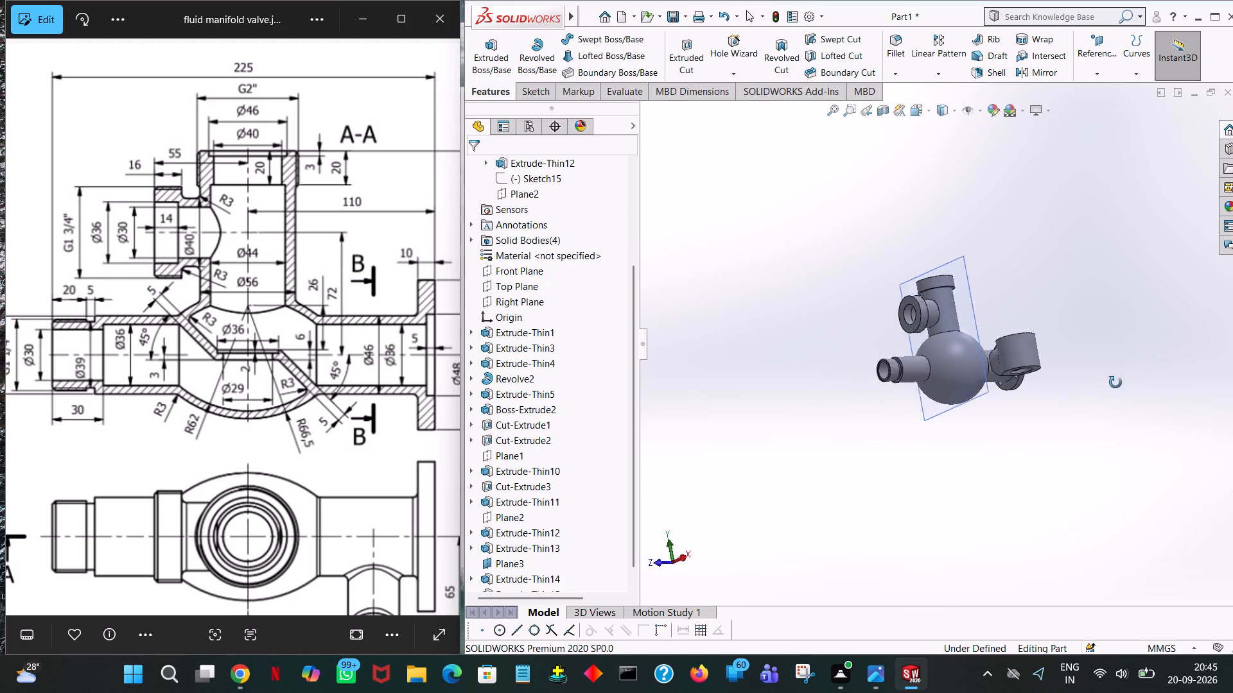
middle_drag(1115, 382, 1162, 475)
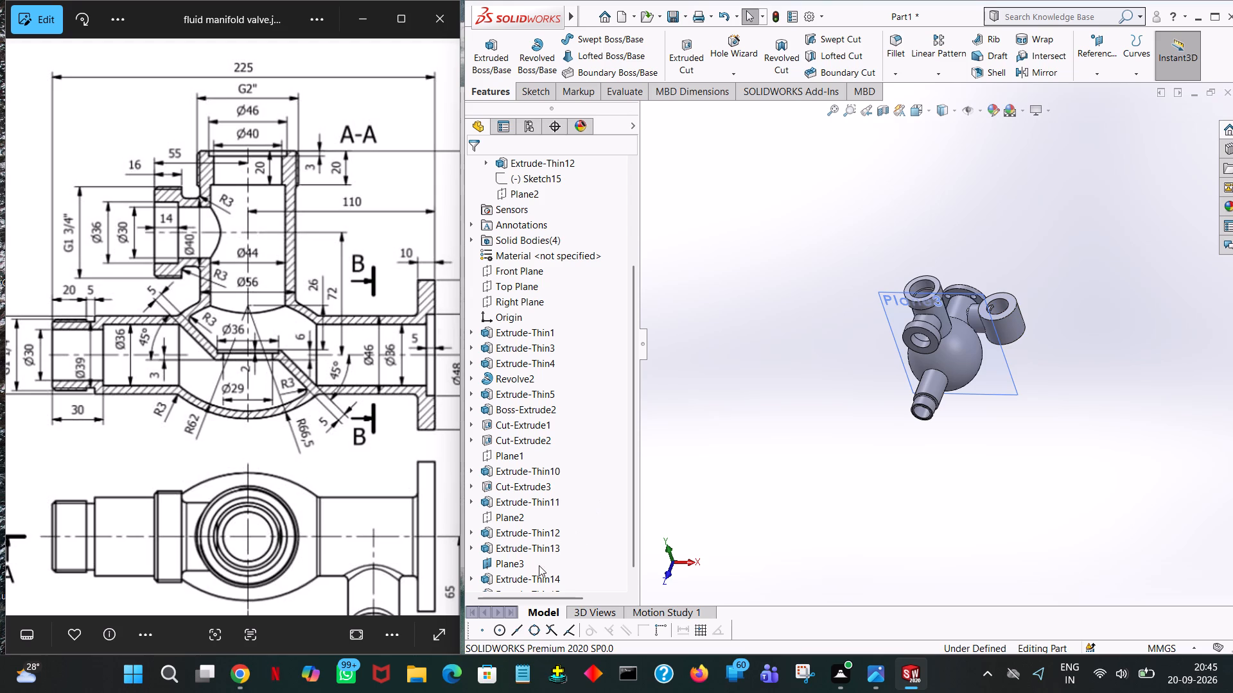
click(518, 563)
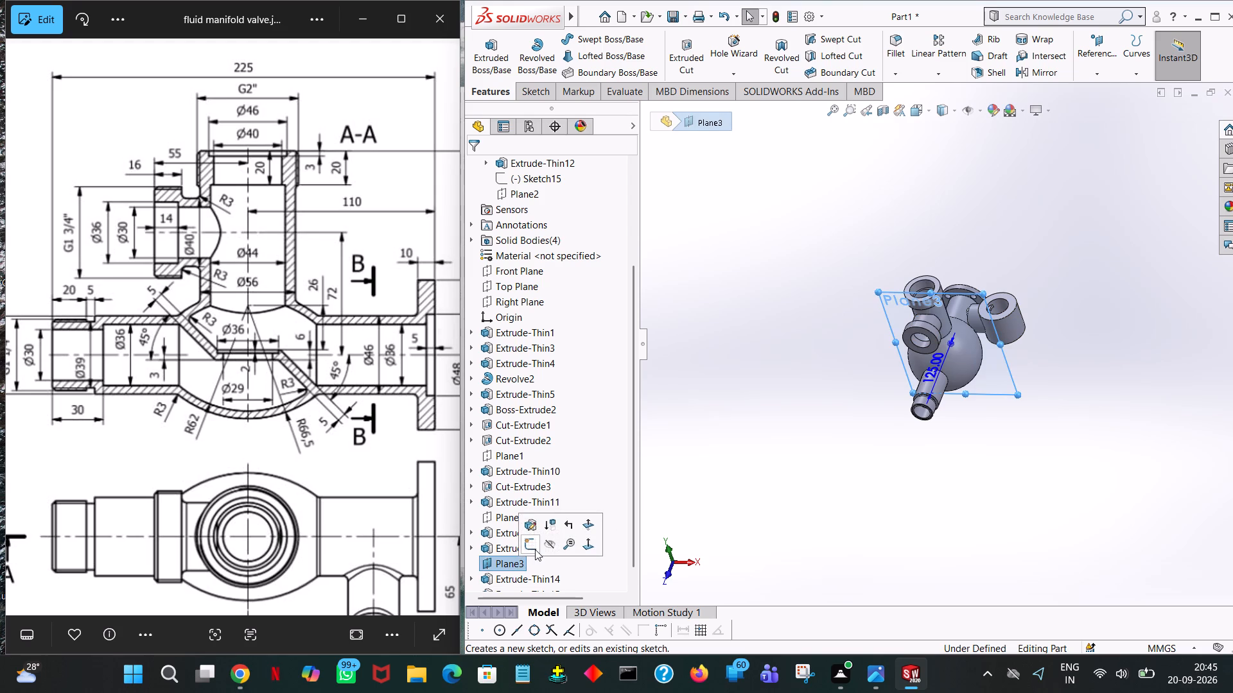
click(554, 536)
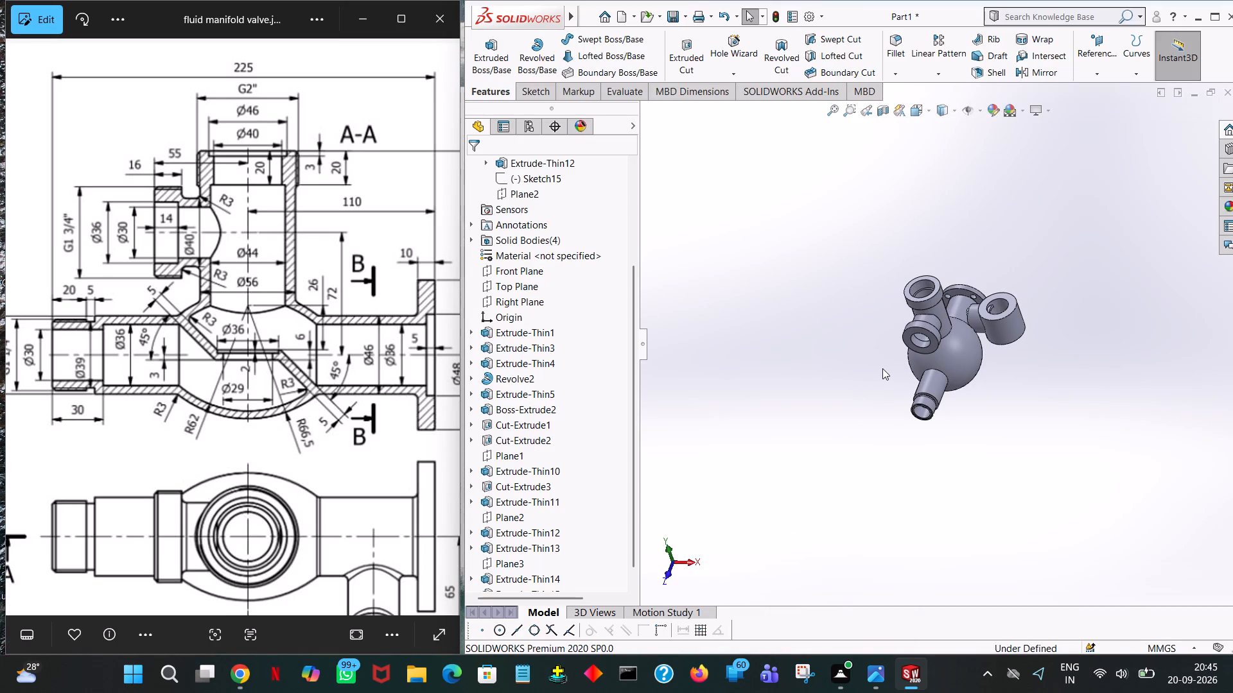
Compare the model from several angles with the drawing's B-B section and isometric view, checking the ports, flange and side cylinder.
middle_drag(1004, 385, 910, 286)
middle_drag(961, 297, 943, 633)
middle_drag(893, 558, 1049, 137)
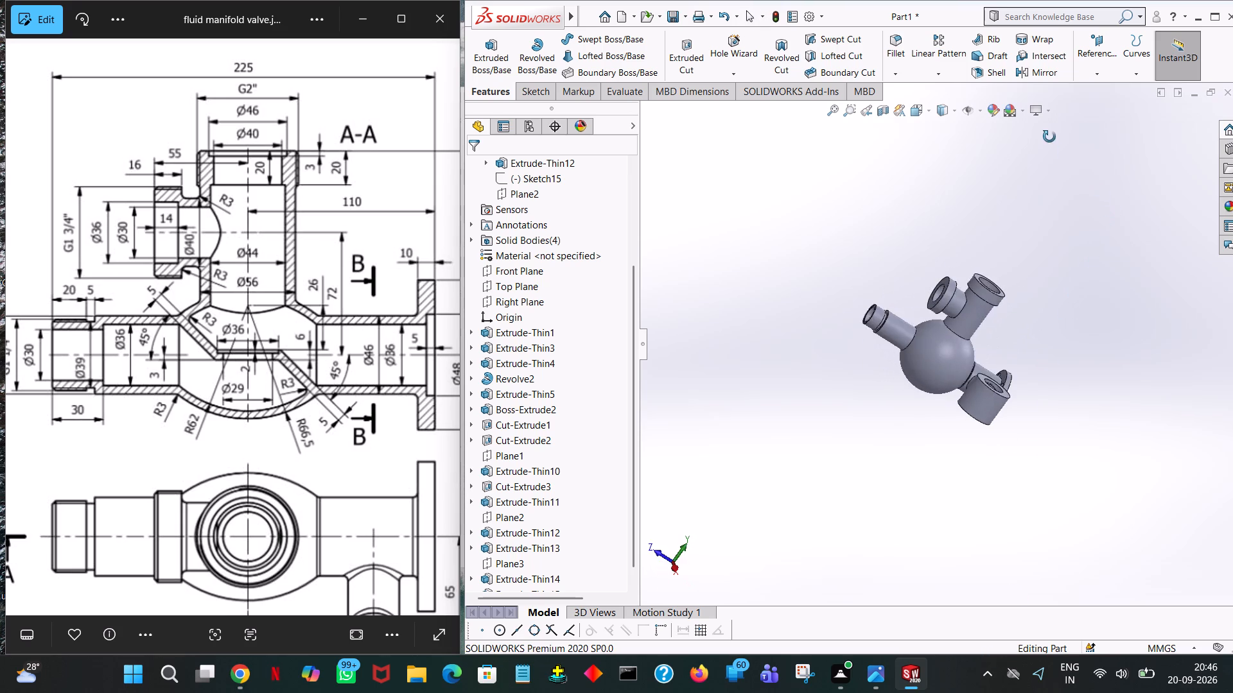
middle_drag(1049, 137, 1038, 136)
drag(349, 373, 13, 342)
drag(220, 355, 134, 144)
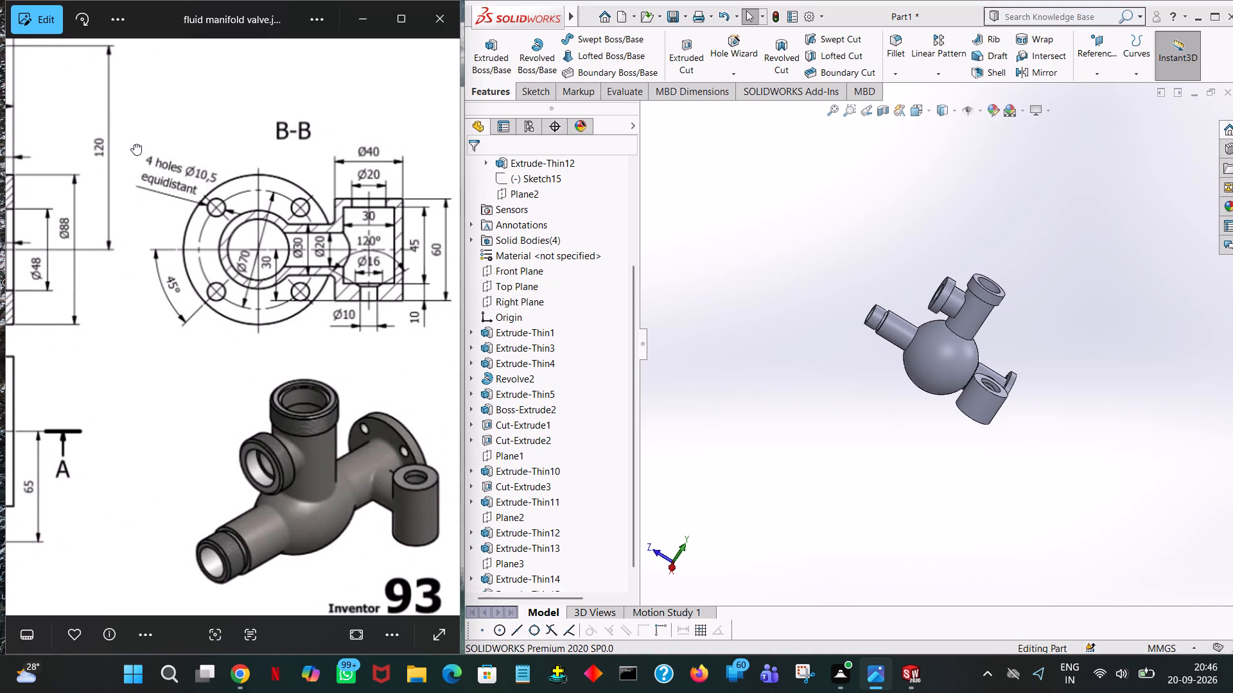
drag(134, 144, 134, 143)
middle_drag(1050, 327, 983, 262)
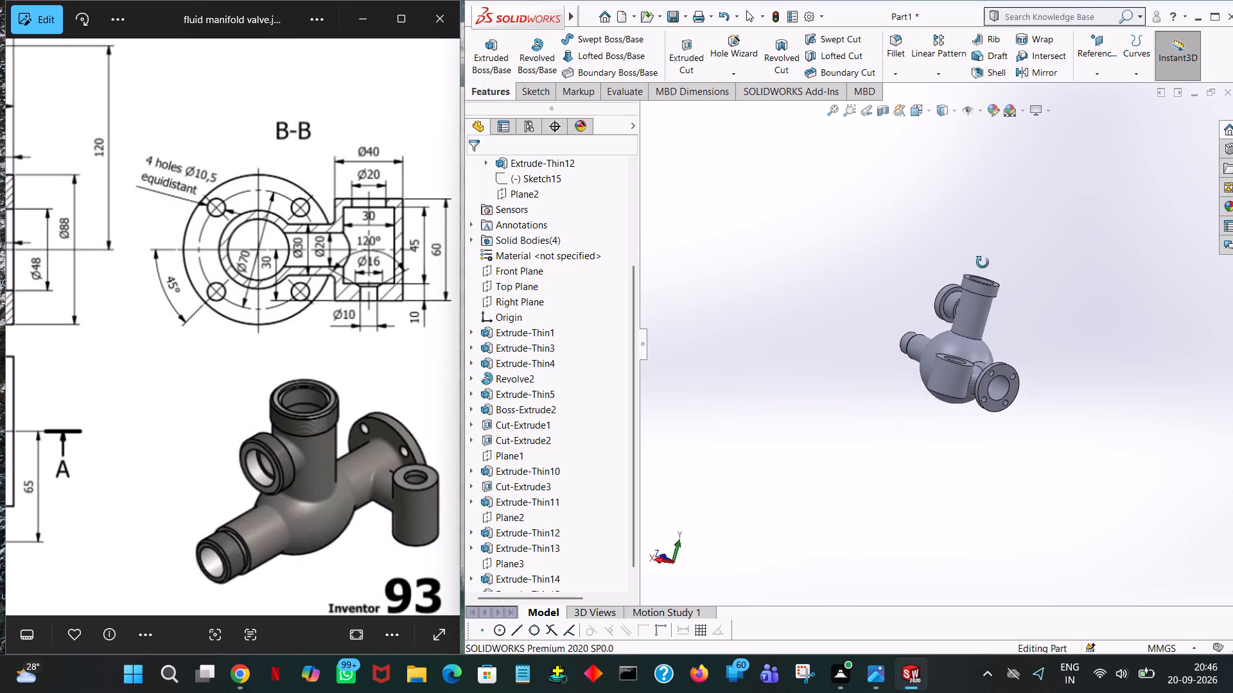
middle_drag(983, 262, 908, 440)
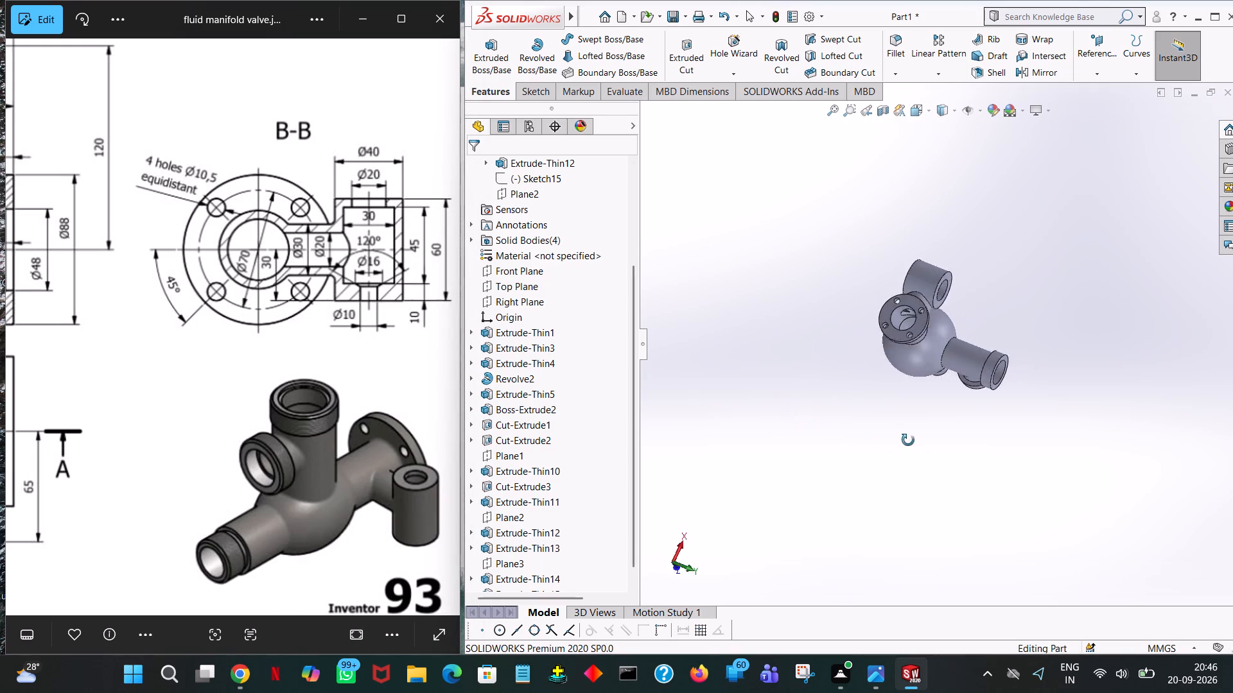
middle_drag(908, 440, 1103, 535)
middle_drag(1018, 216, 1056, 341)
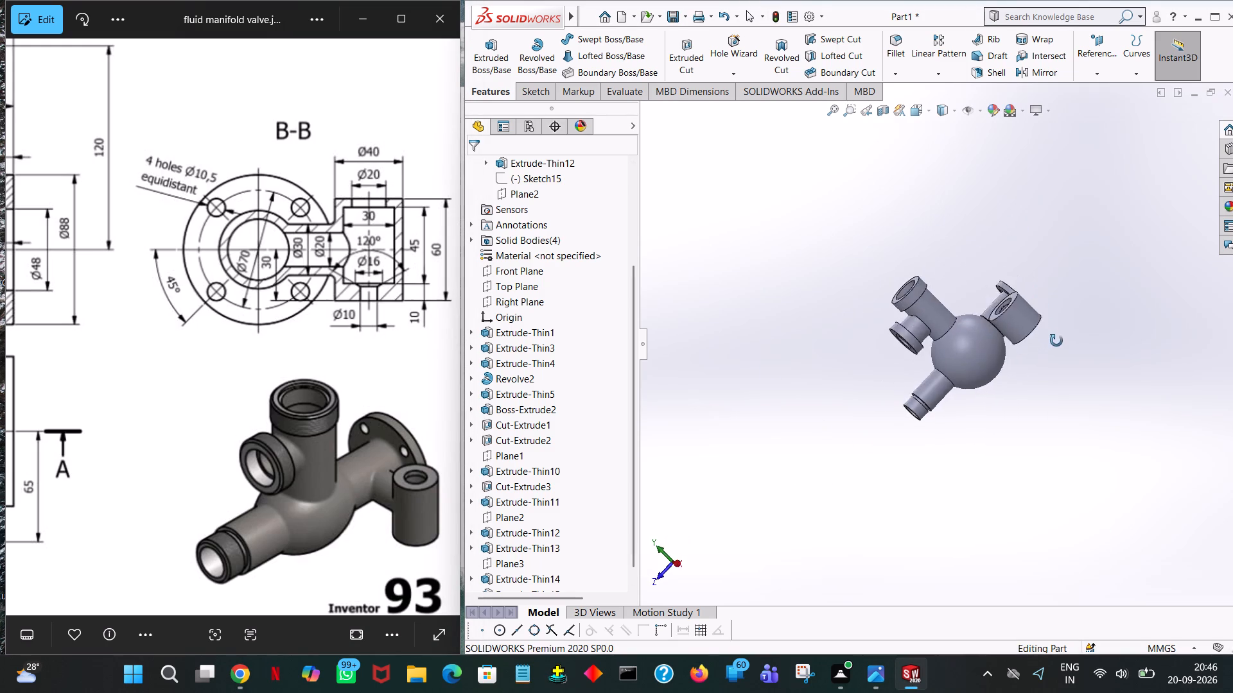
middle_drag(1056, 341, 990, 324)
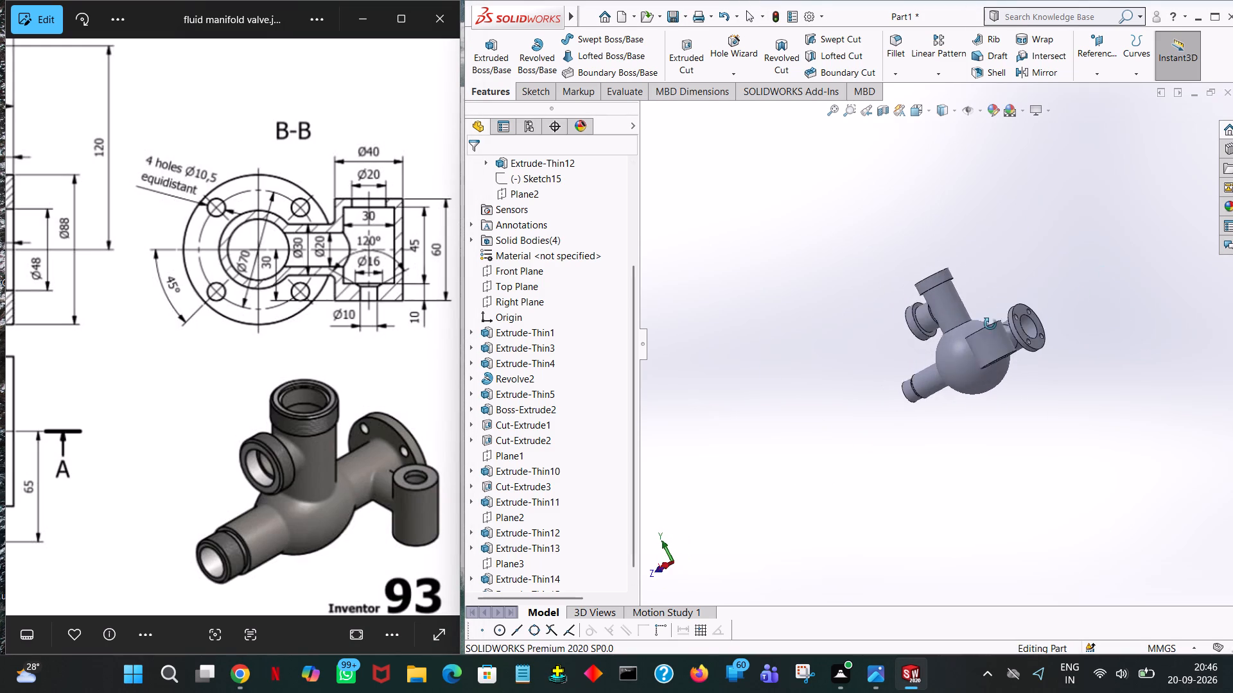
middle_drag(990, 324, 1058, 327)
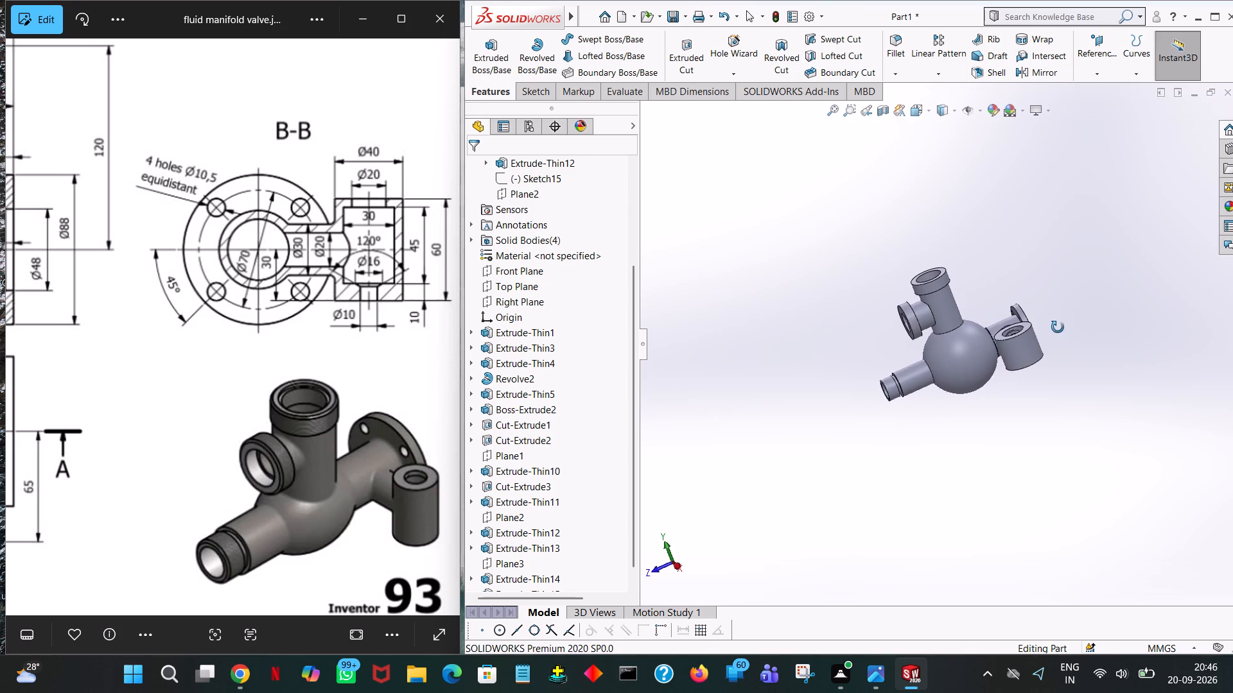
middle_drag(1058, 327, 1062, 329)
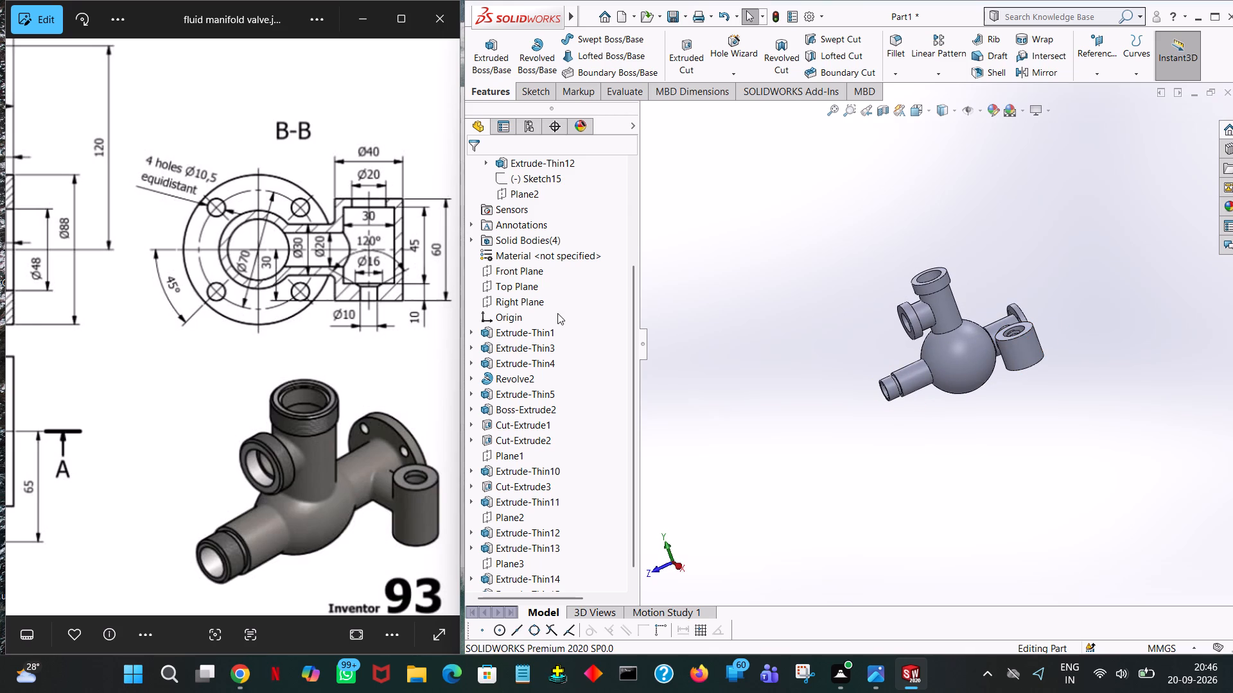
middle_drag(561, 317, 594, 398)
middle_drag(801, 279, 809, 345)
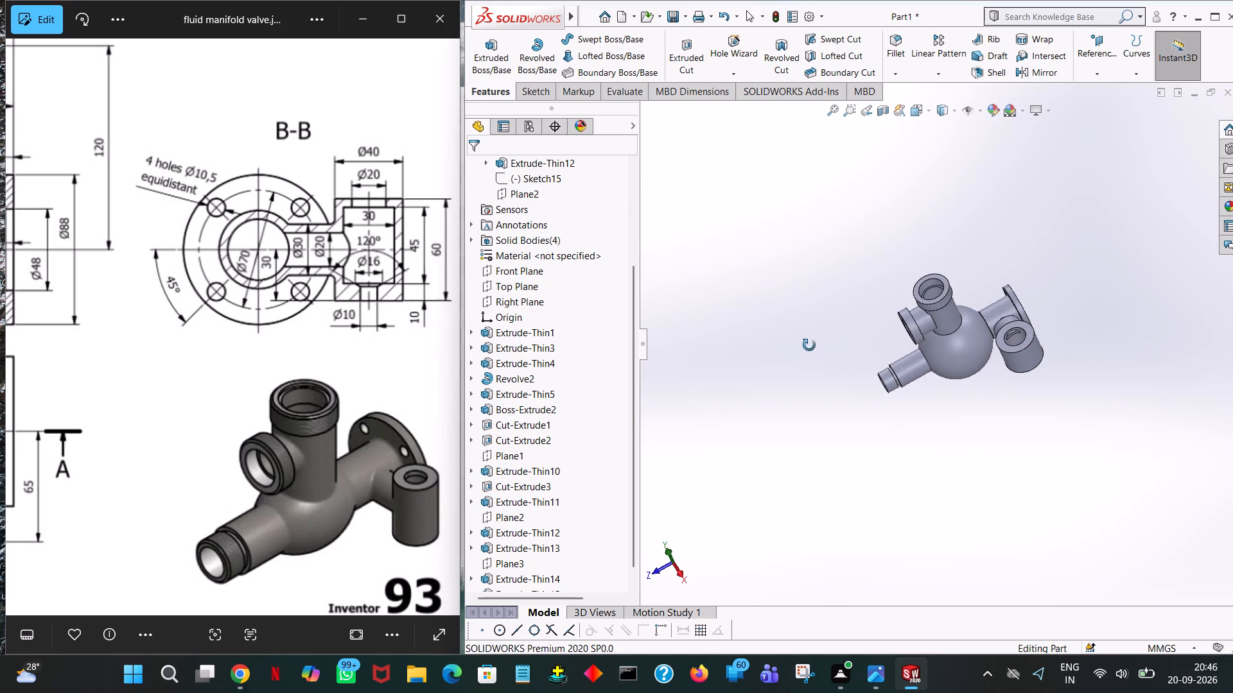
middle_drag(809, 345, 810, 347)
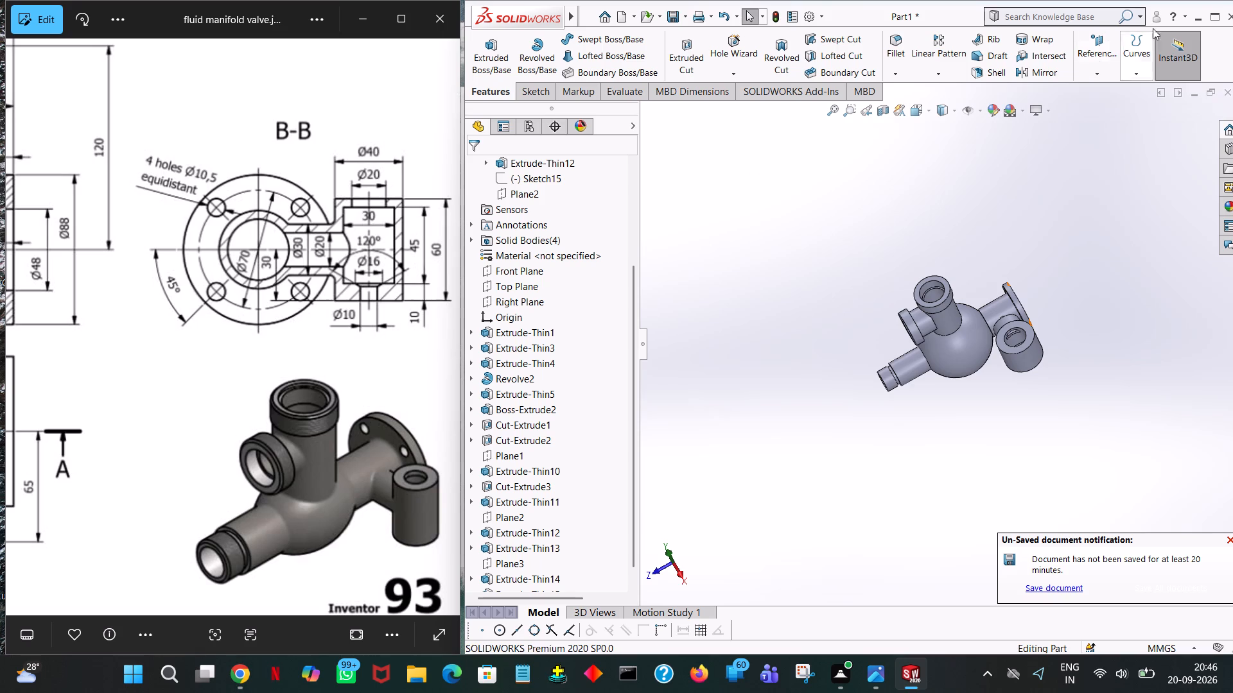
Maximize the SOLIDWORKS window to fill the screen.
click(1216, 13)
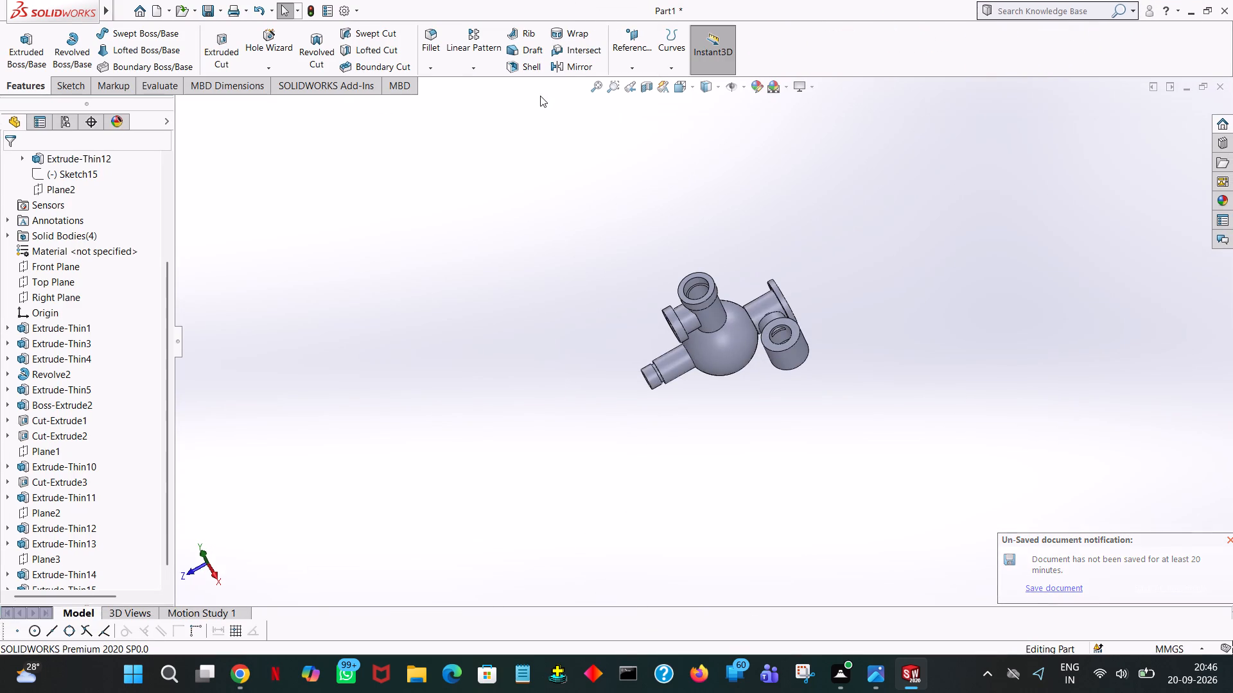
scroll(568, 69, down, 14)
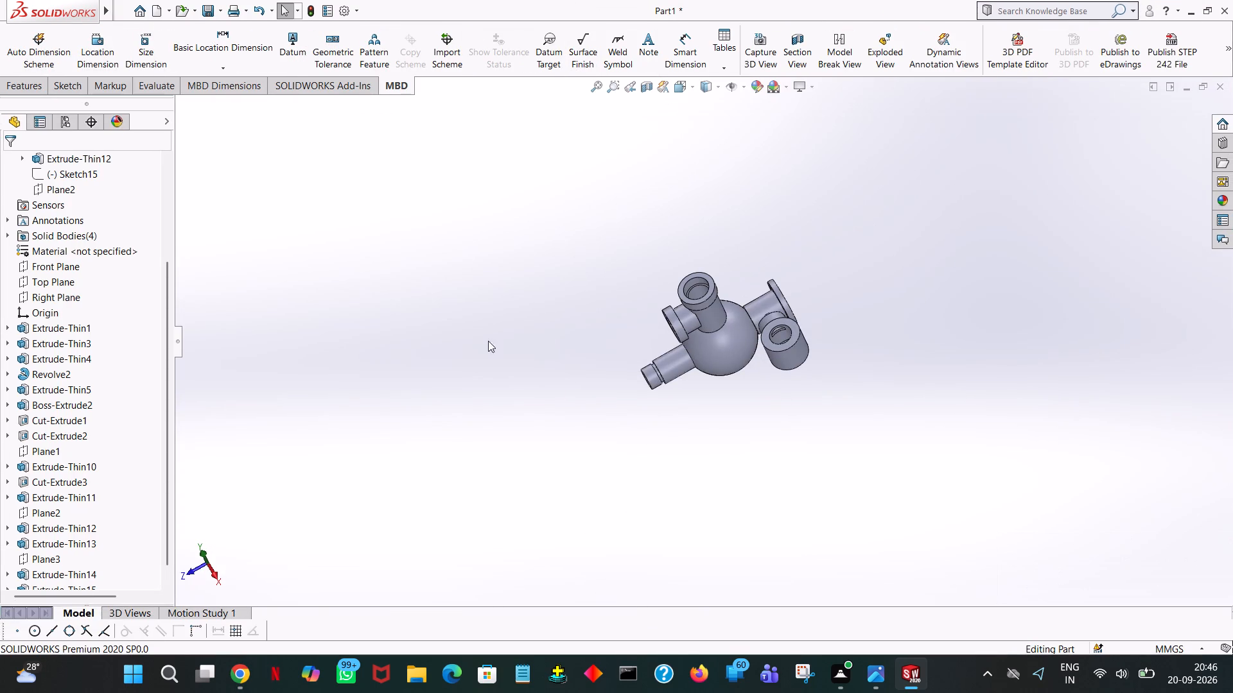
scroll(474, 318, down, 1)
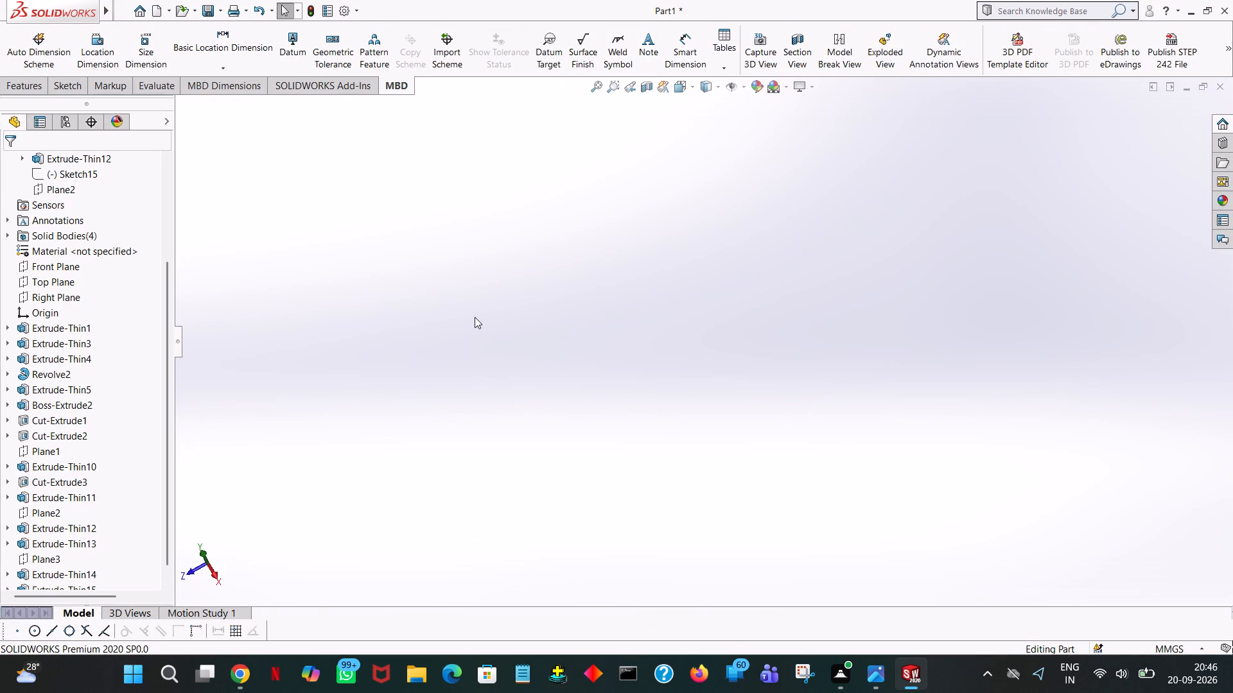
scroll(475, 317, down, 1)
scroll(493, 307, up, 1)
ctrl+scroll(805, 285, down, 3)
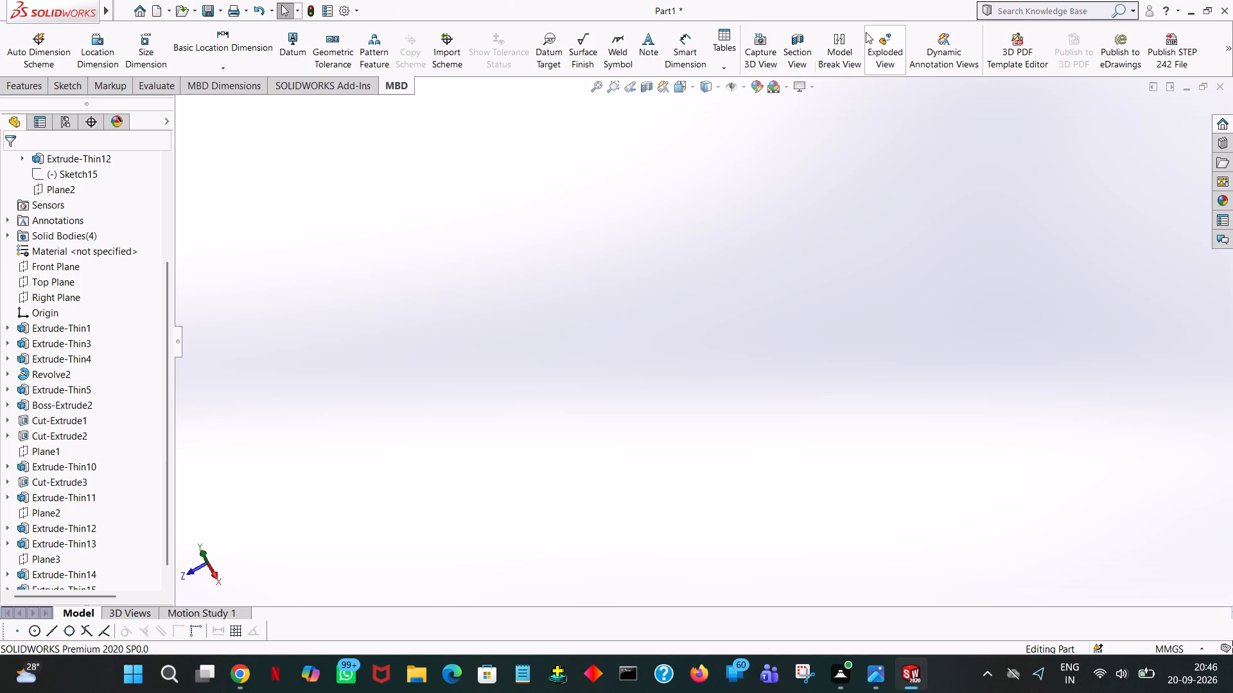
Fit the whole model in view and examine its ports, flange and side cylinder from several angles.
click(590, 92)
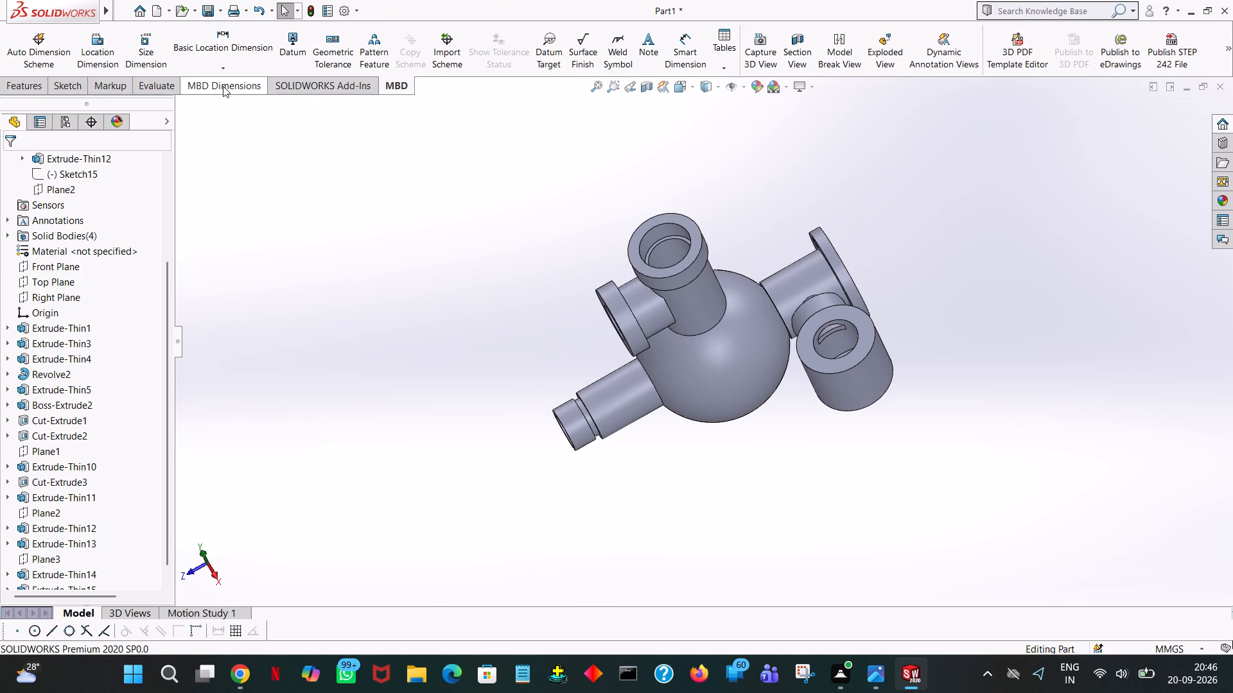
click(74, 87)
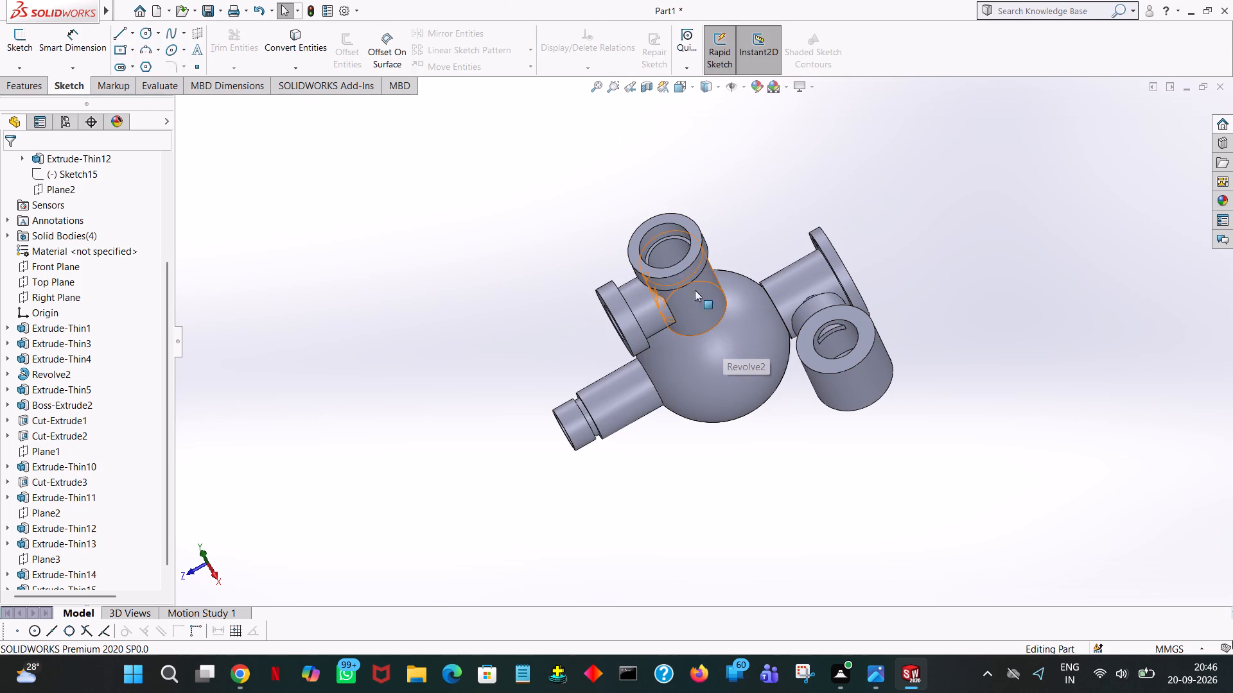
middle_drag(752, 388, 837, 327)
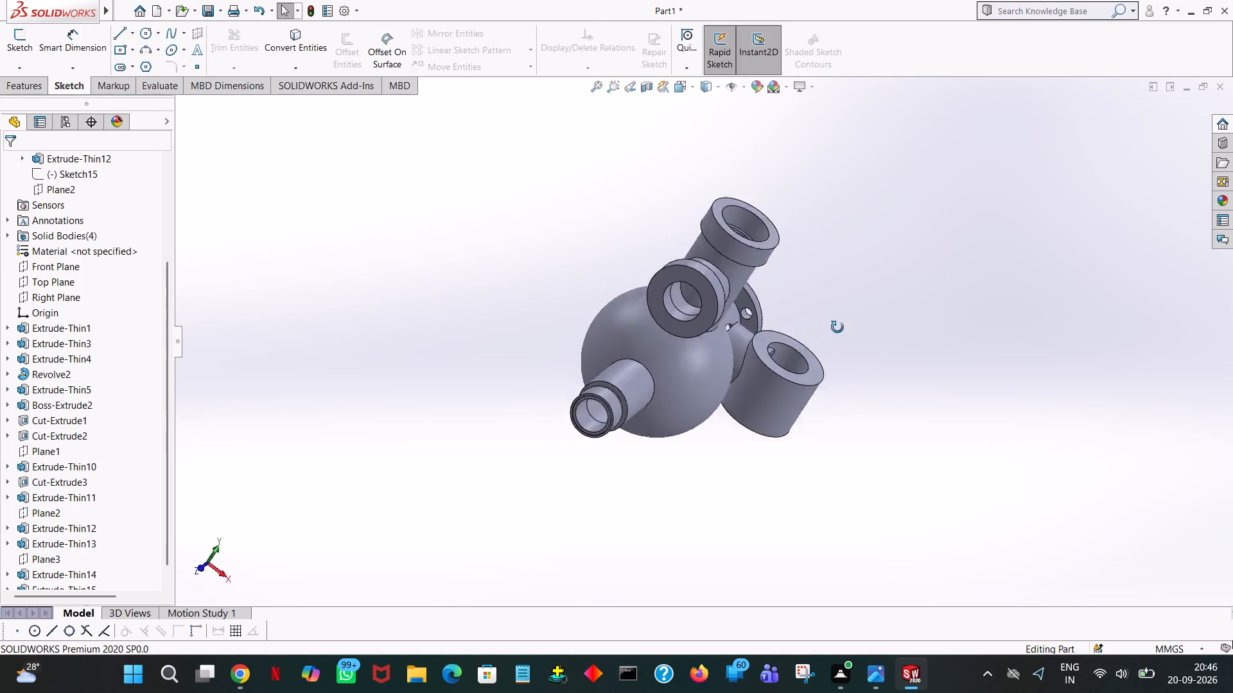
middle_drag(837, 327, 889, 278)
middle_drag(884, 324, 1141, 513)
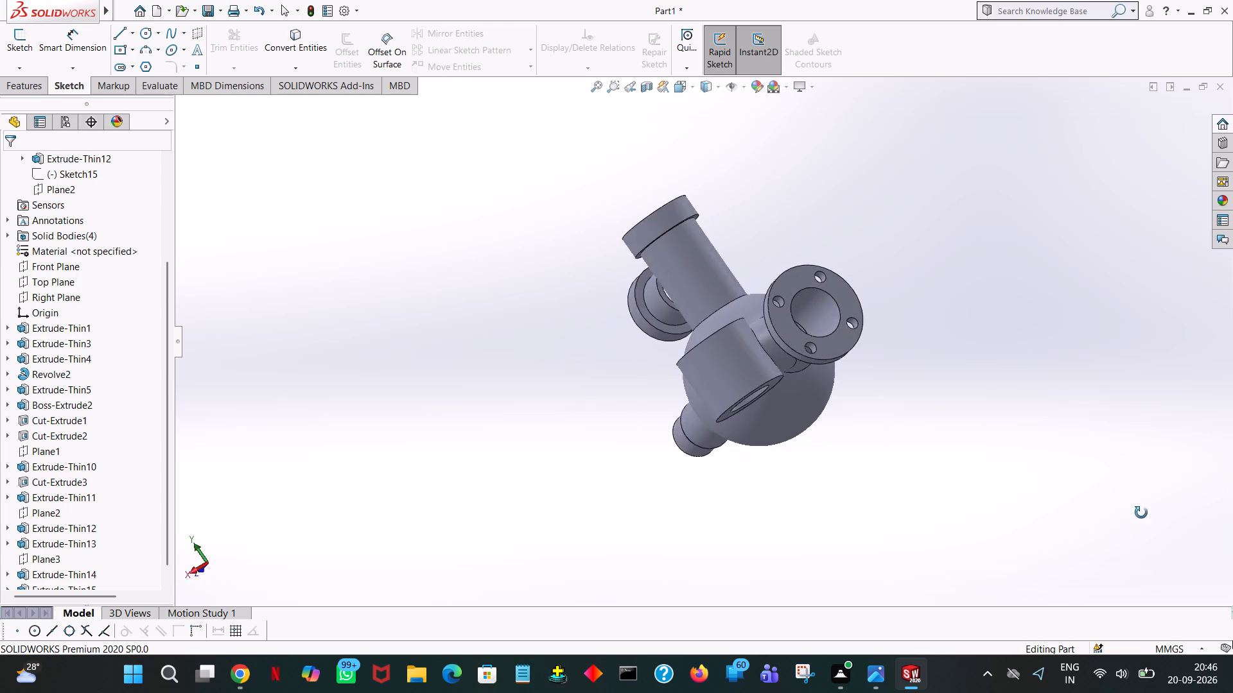
middle_drag(1141, 513, 1212, 440)
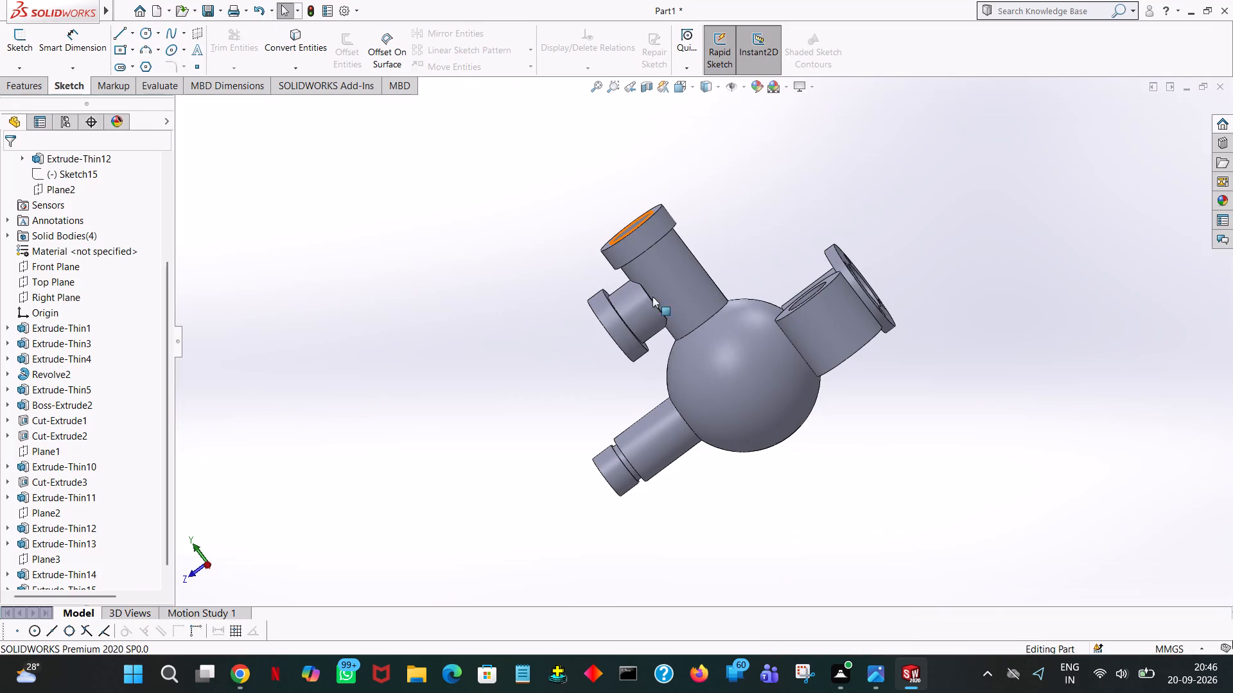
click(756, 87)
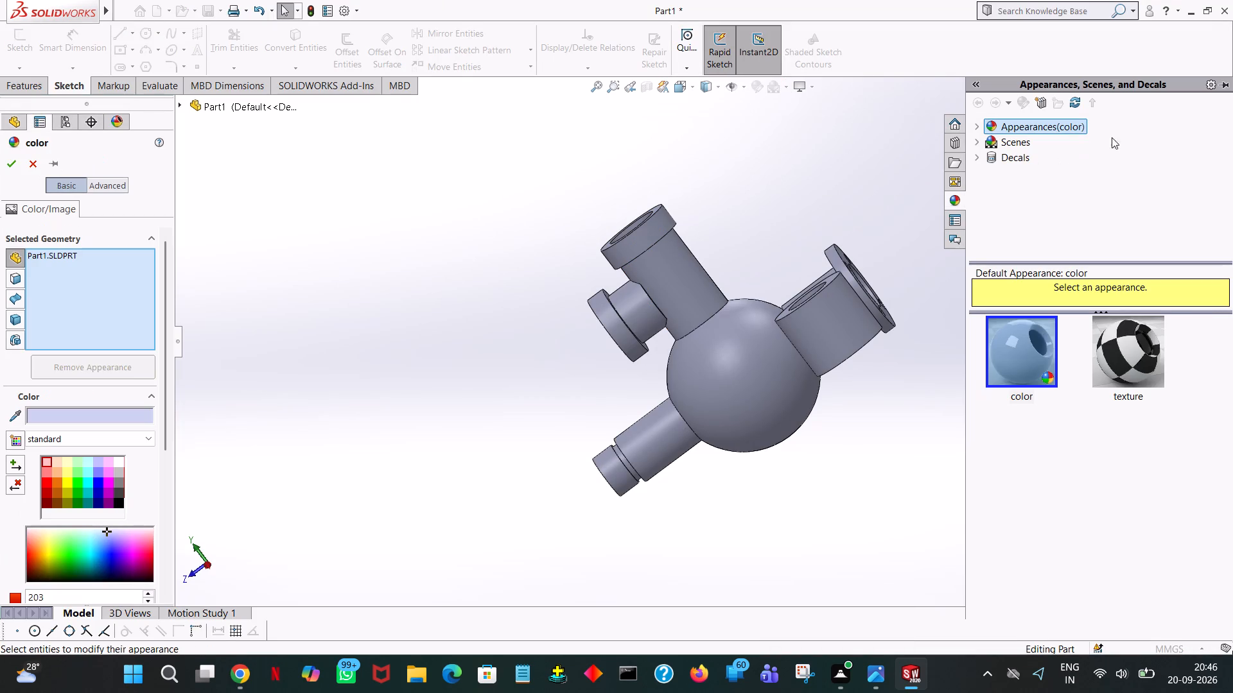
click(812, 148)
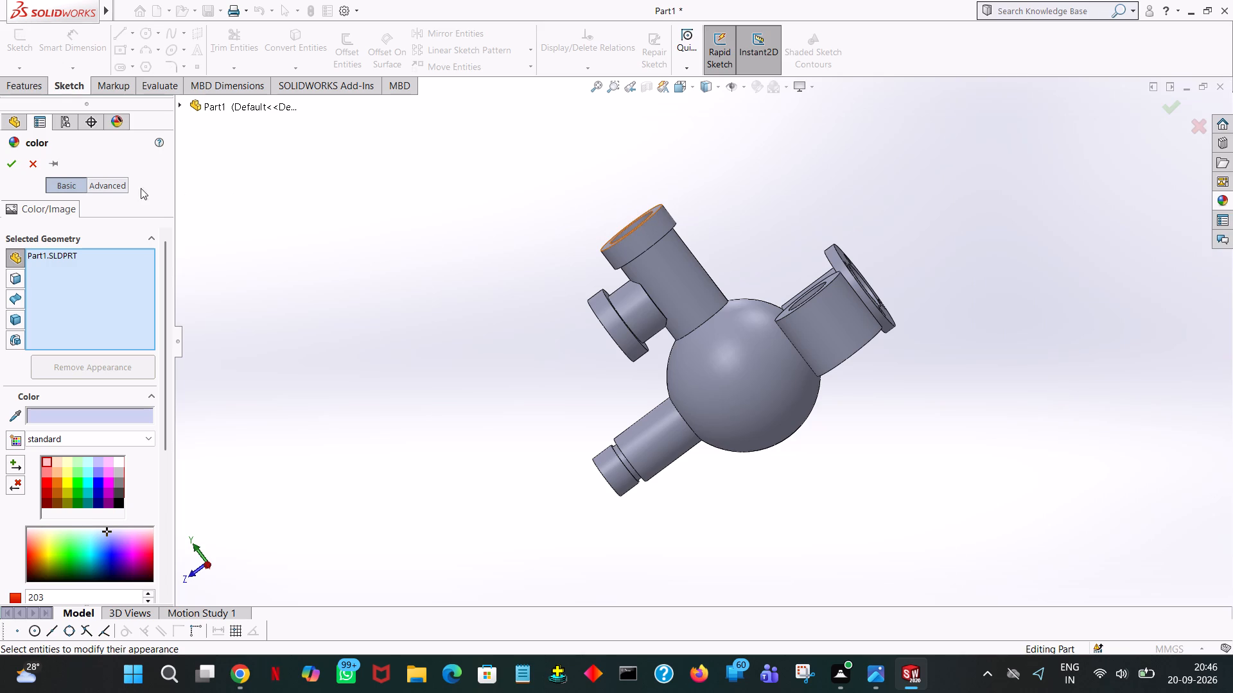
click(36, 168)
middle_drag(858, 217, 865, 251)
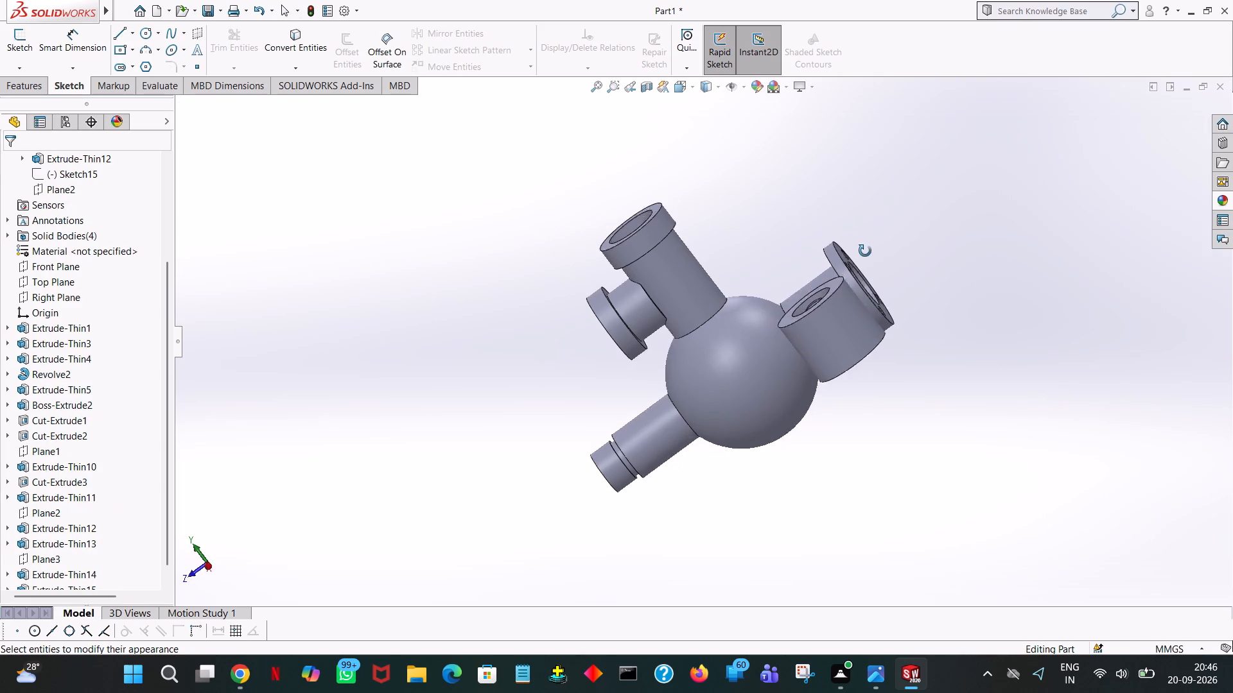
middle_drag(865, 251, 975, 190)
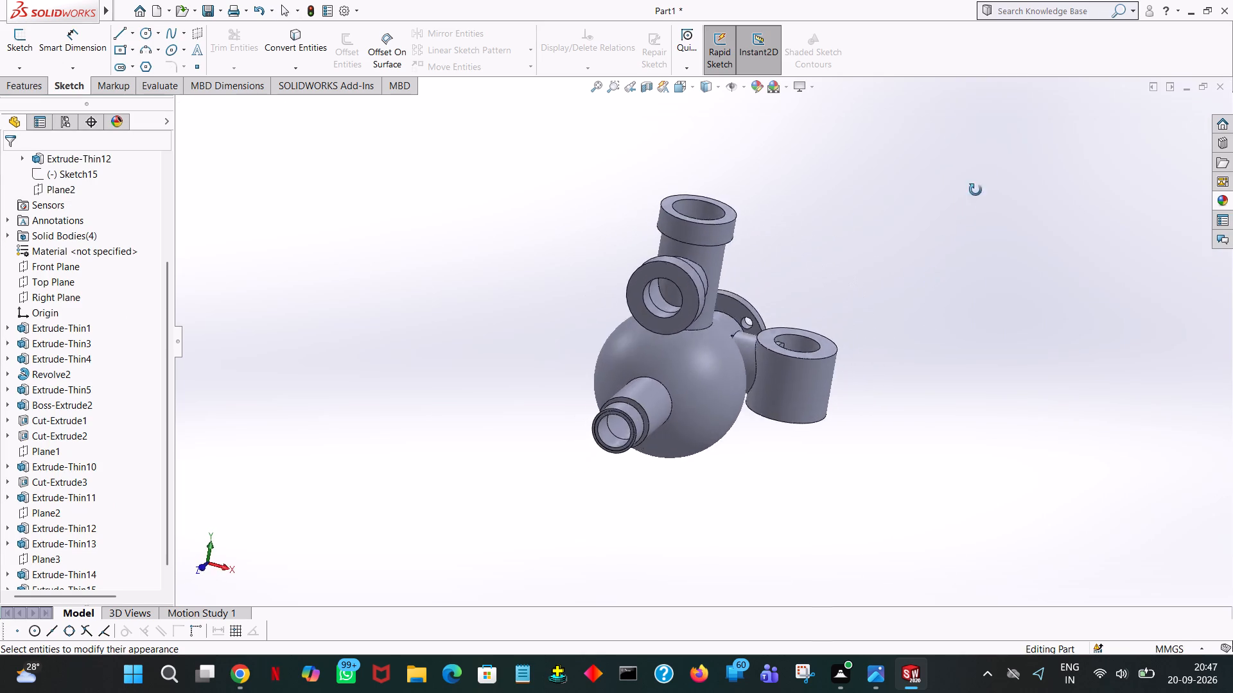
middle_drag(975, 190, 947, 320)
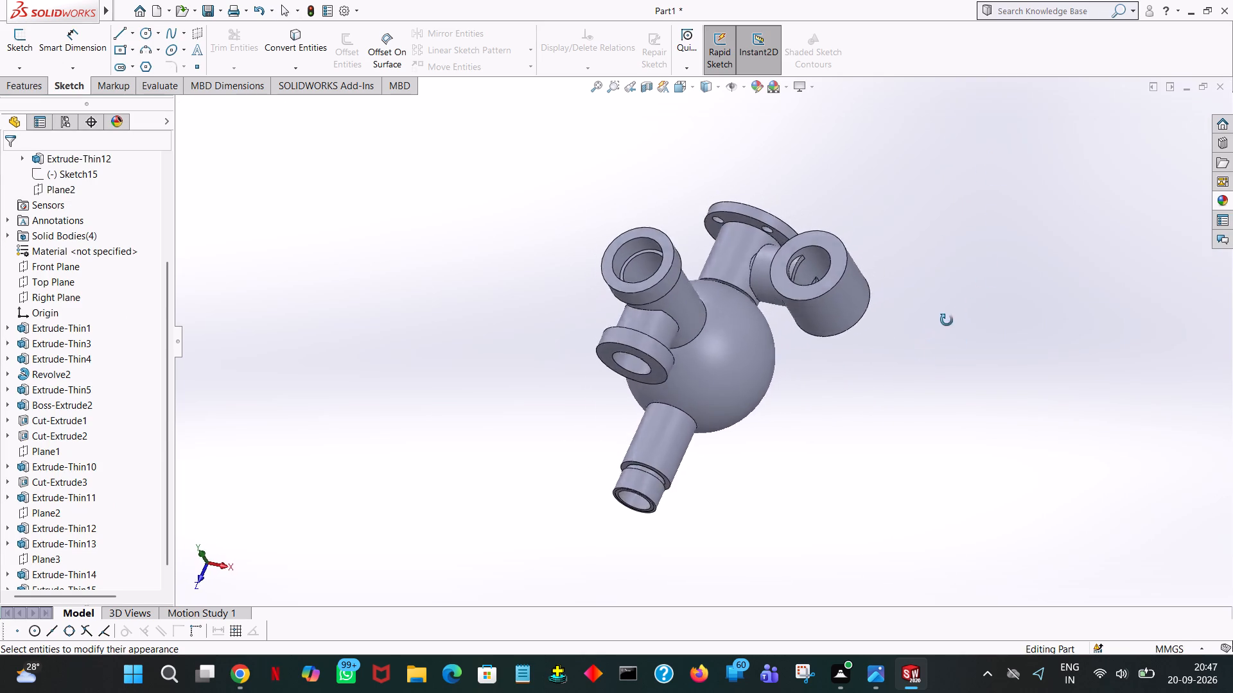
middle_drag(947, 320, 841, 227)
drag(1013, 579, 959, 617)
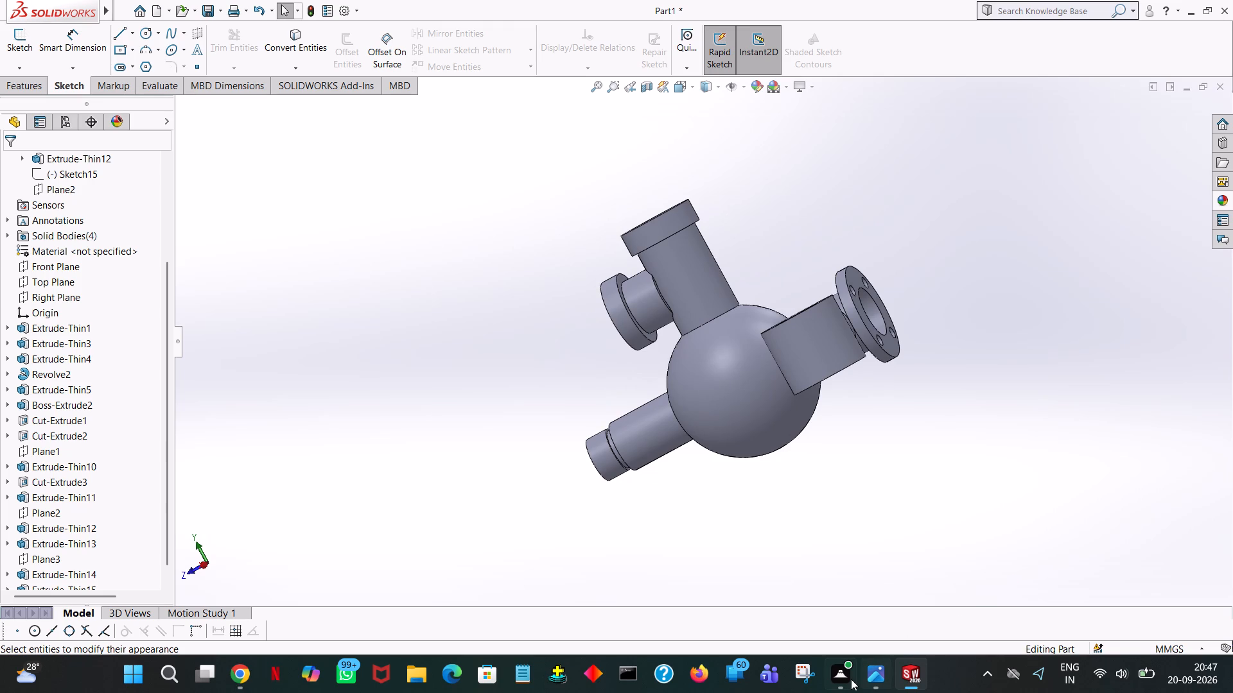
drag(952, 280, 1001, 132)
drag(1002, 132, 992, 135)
Colour the central sphere's outer face dark olive from the standard colour swatches.
click(716, 355)
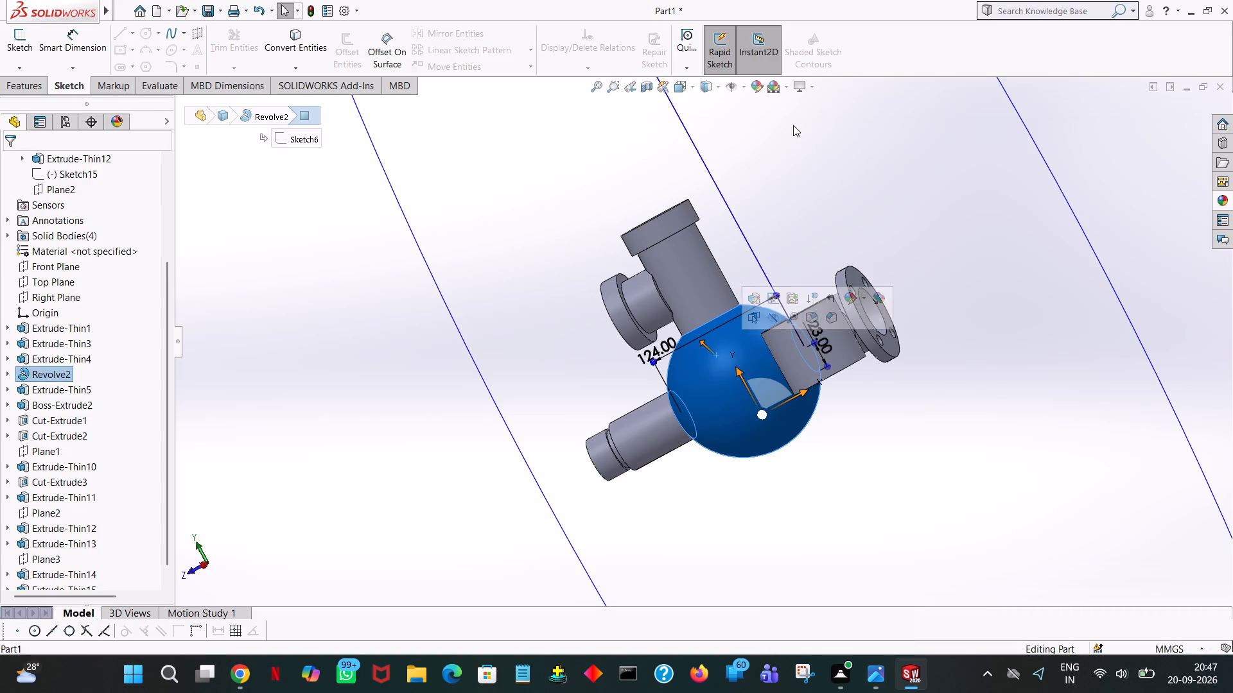
click(752, 85)
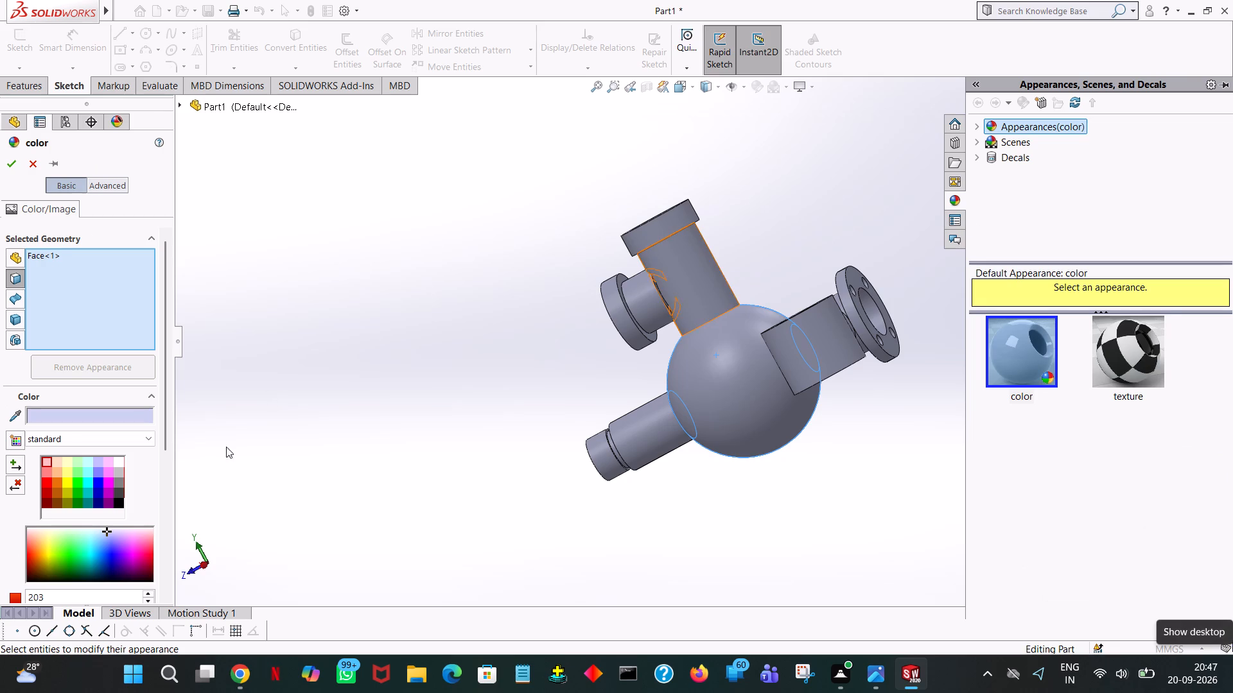
drag(44, 461, 44, 467)
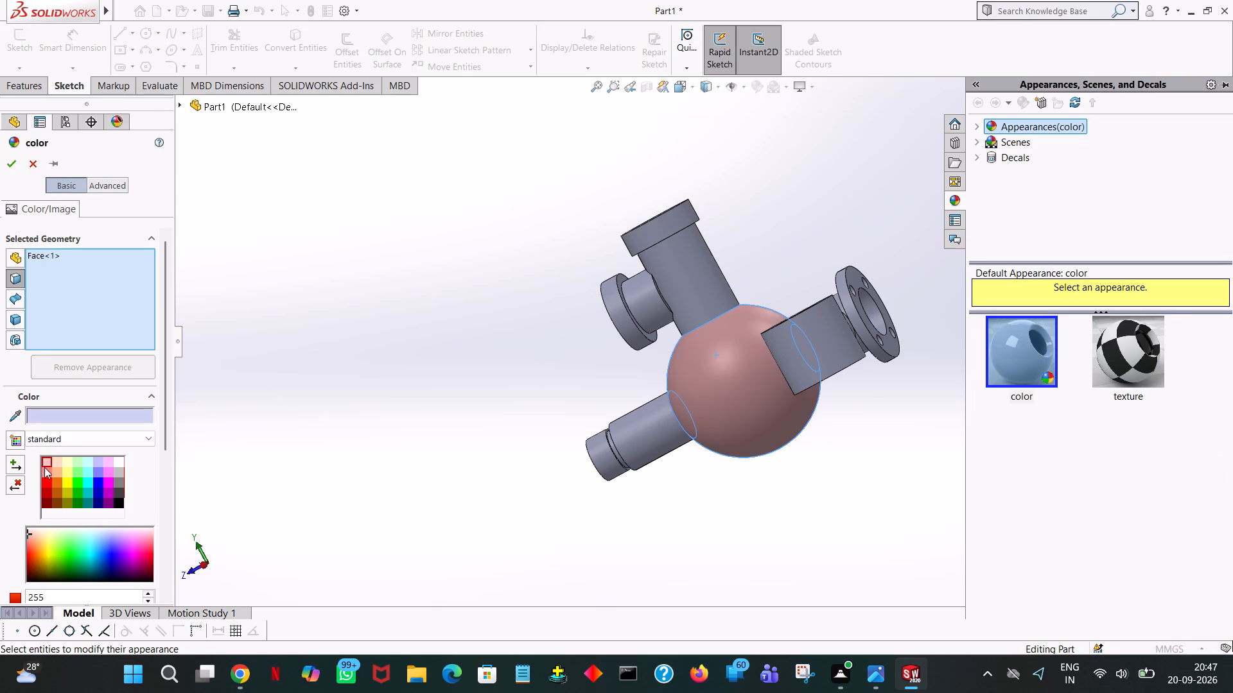
drag(44, 467, 57, 501)
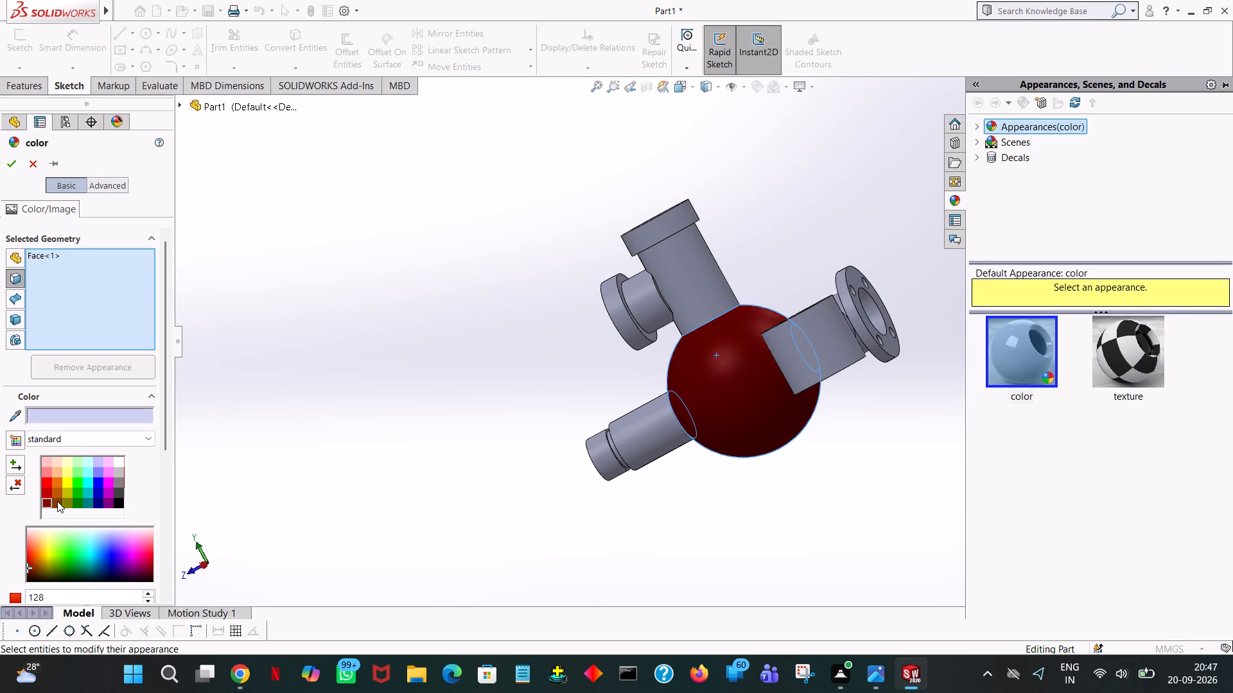
drag(57, 501, 67, 498)
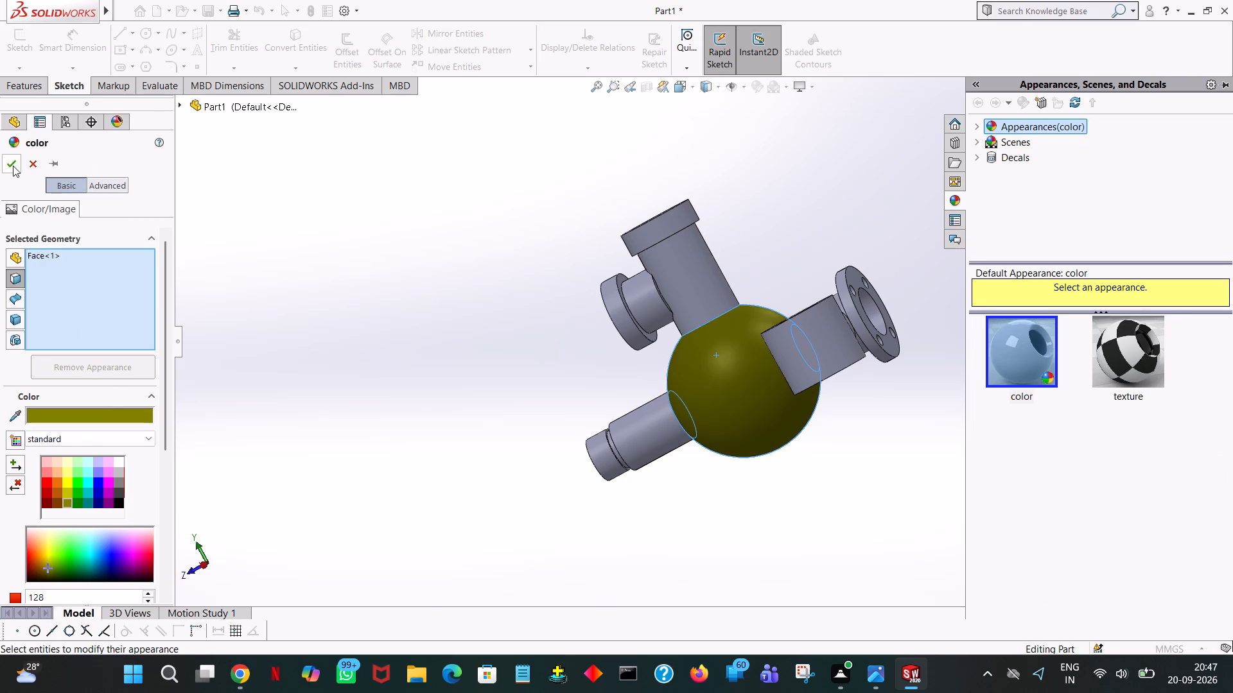
click(12, 165)
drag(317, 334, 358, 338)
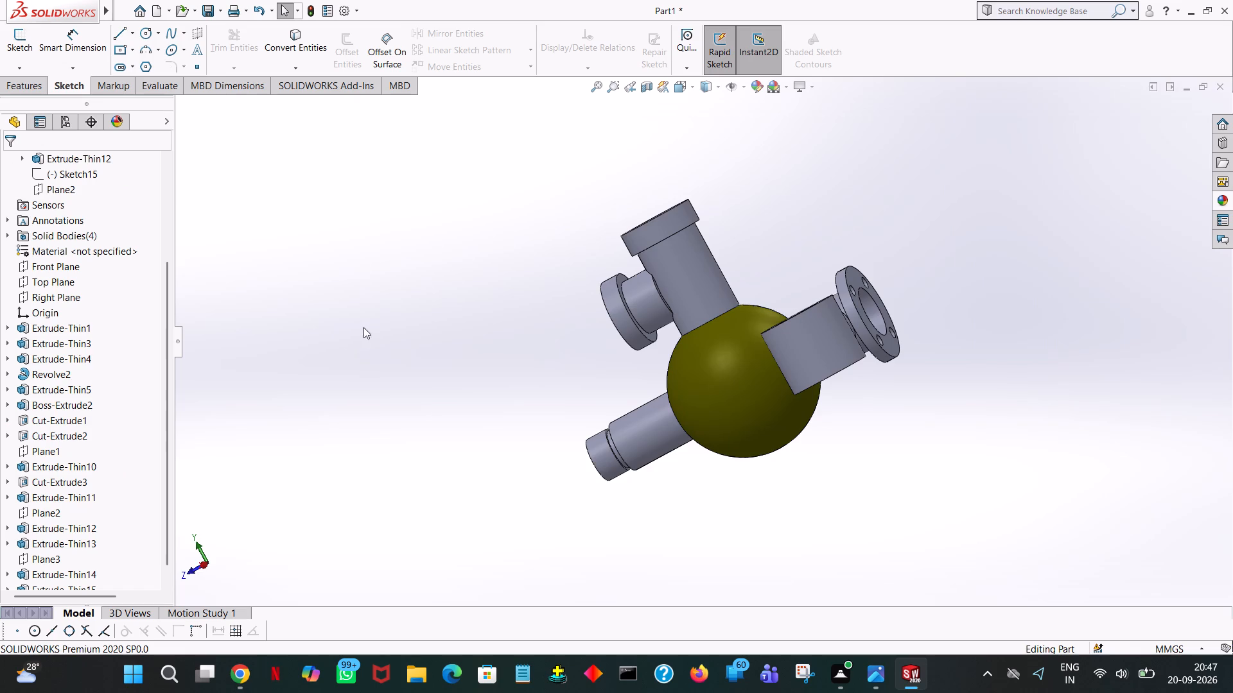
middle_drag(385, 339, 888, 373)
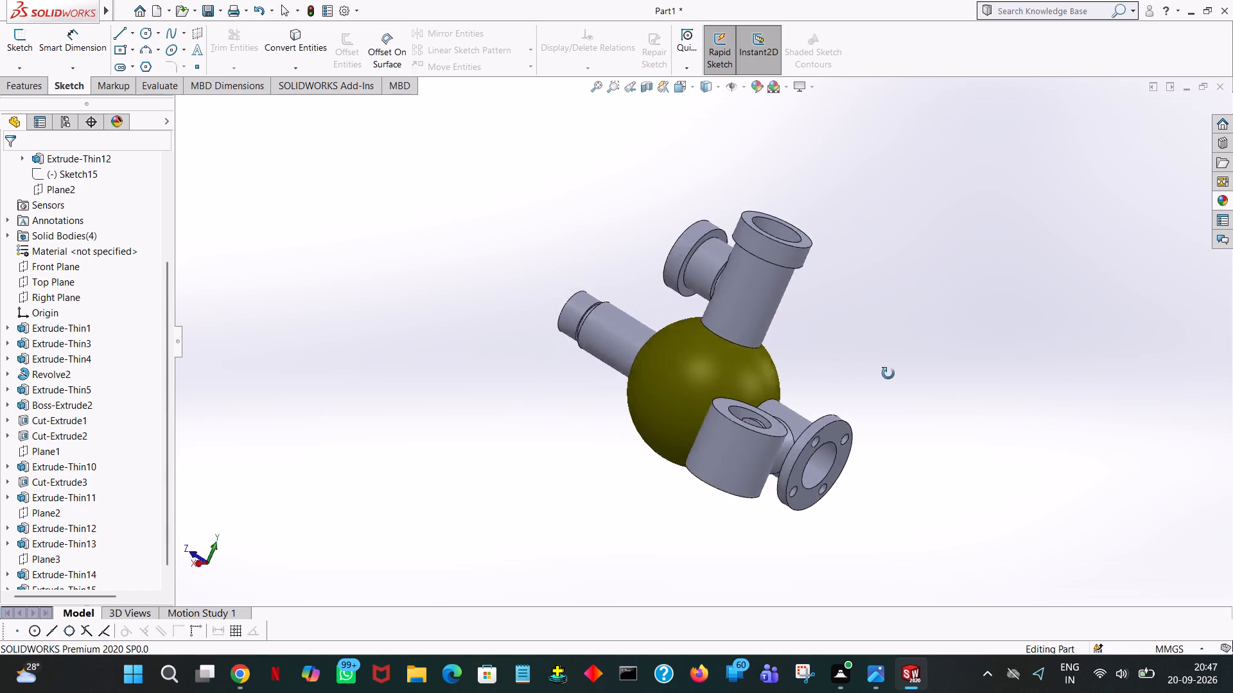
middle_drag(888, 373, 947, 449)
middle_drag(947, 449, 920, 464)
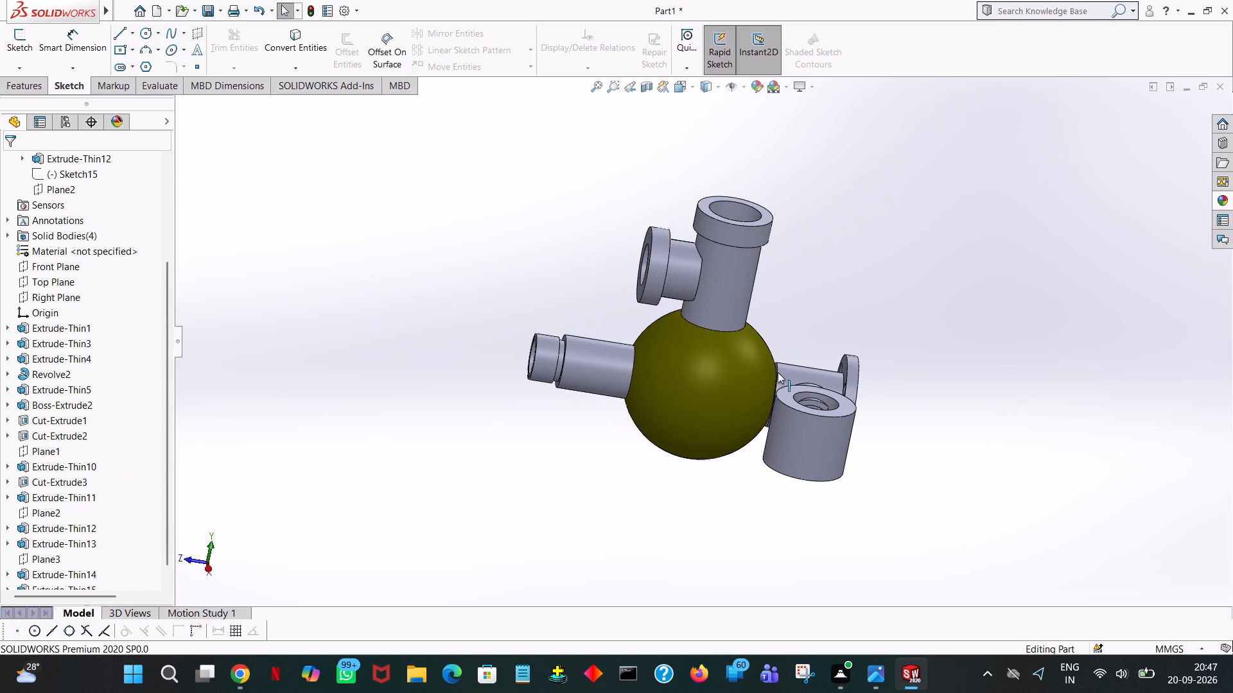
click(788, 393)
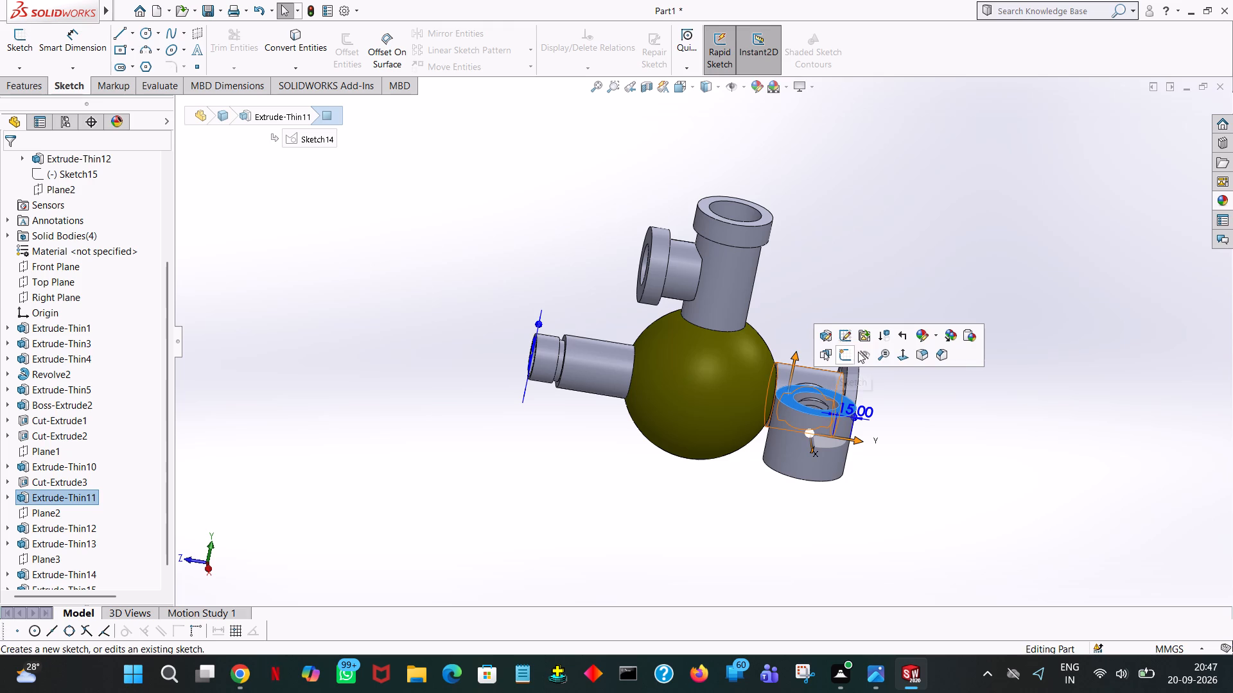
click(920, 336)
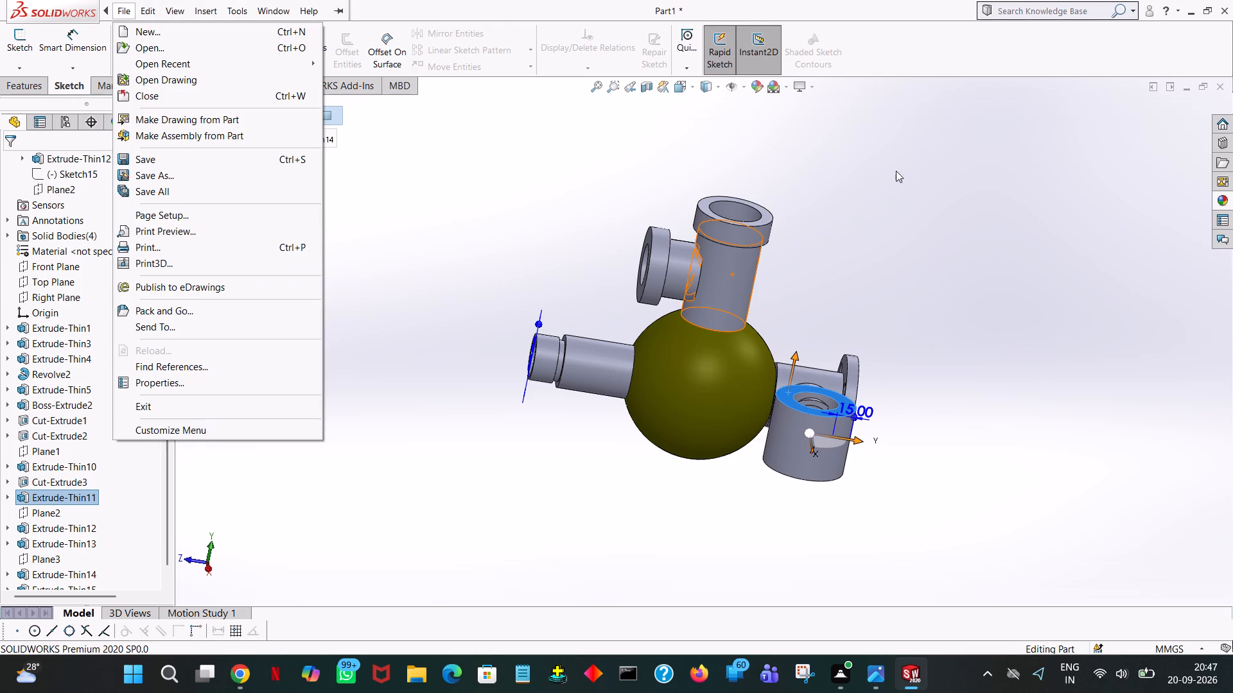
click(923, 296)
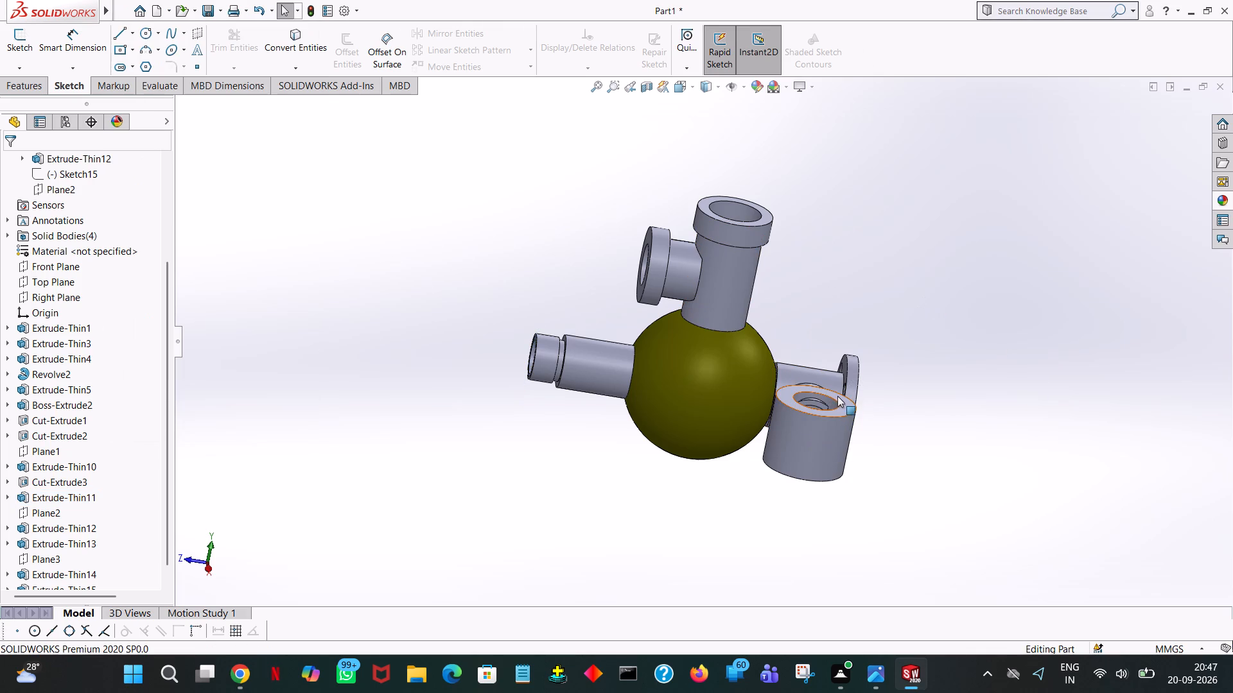
Apply a black face appearance to the upper end face of the side cylinder near the bolted flange.
click(842, 400)
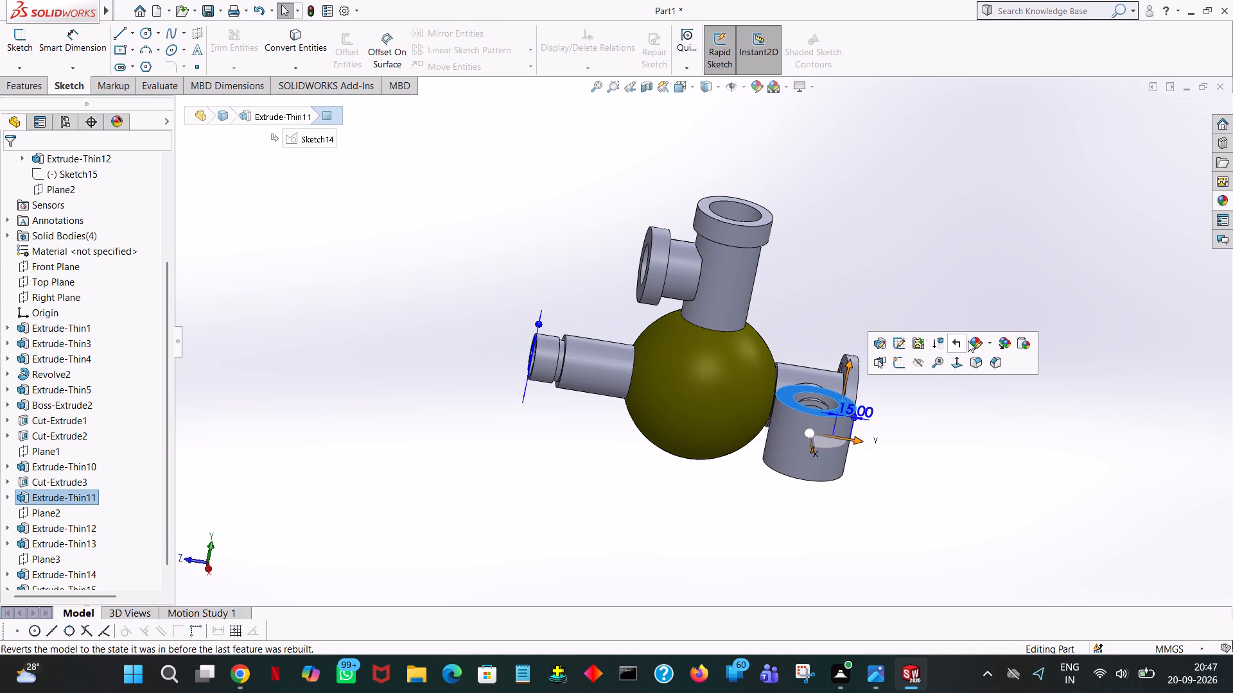
click(968, 341)
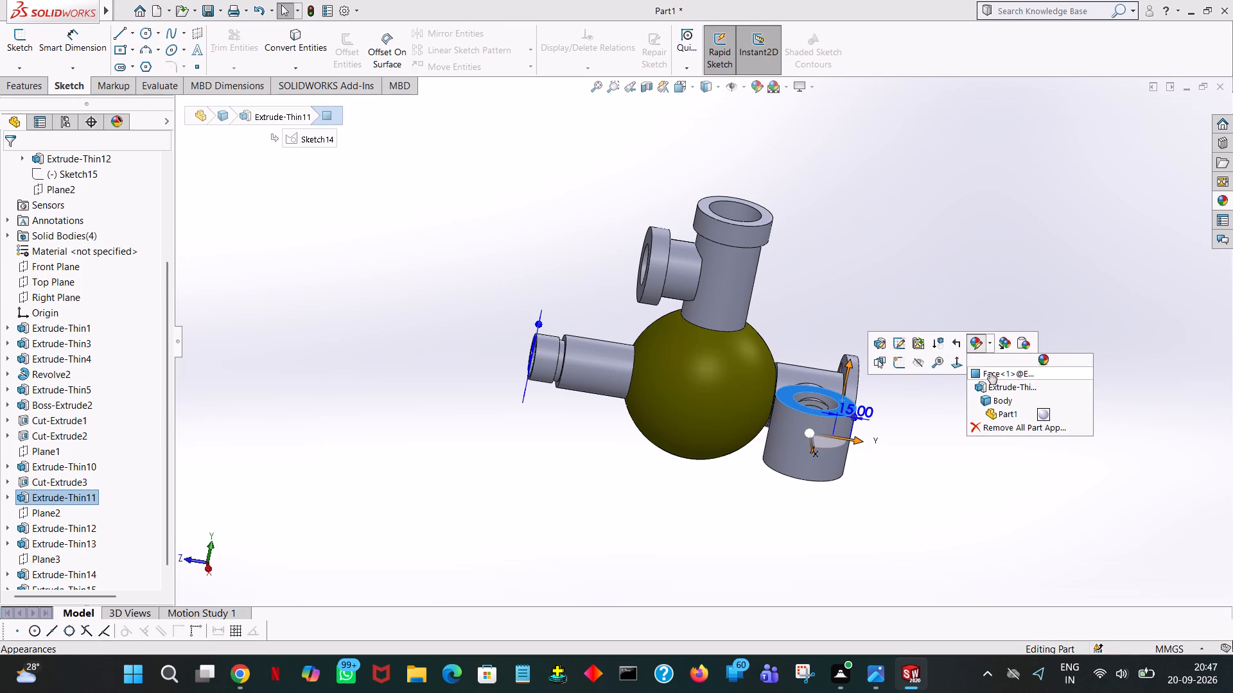
click(990, 372)
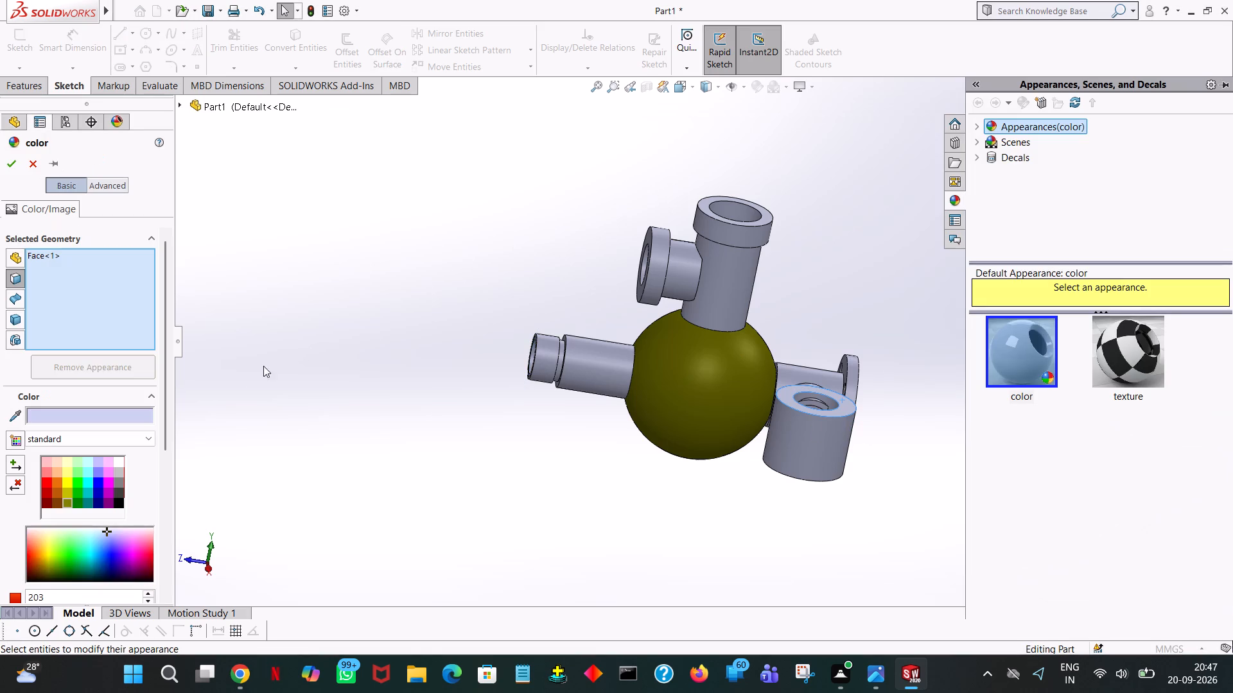
click(116, 501)
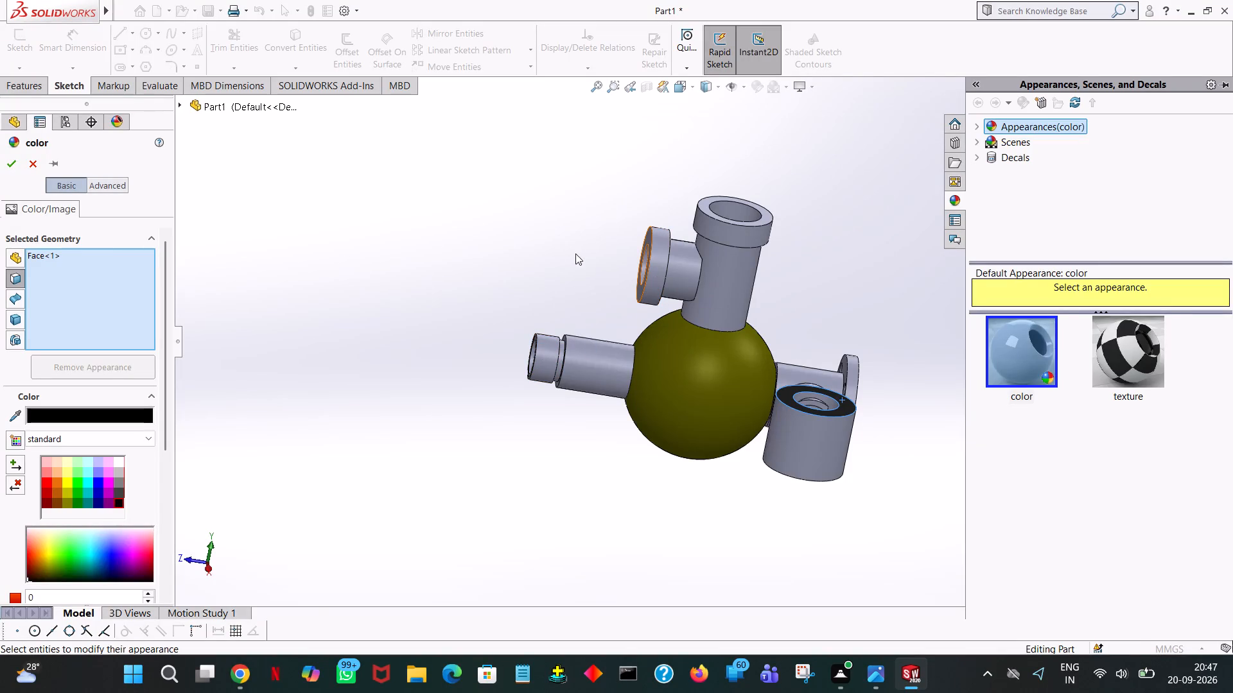
Extend the black appearance to the end faces of the upper branch port, the top port, the side cylinder's underside and the bolted flange.
middle_drag(575, 255, 633, 269)
click(669, 237)
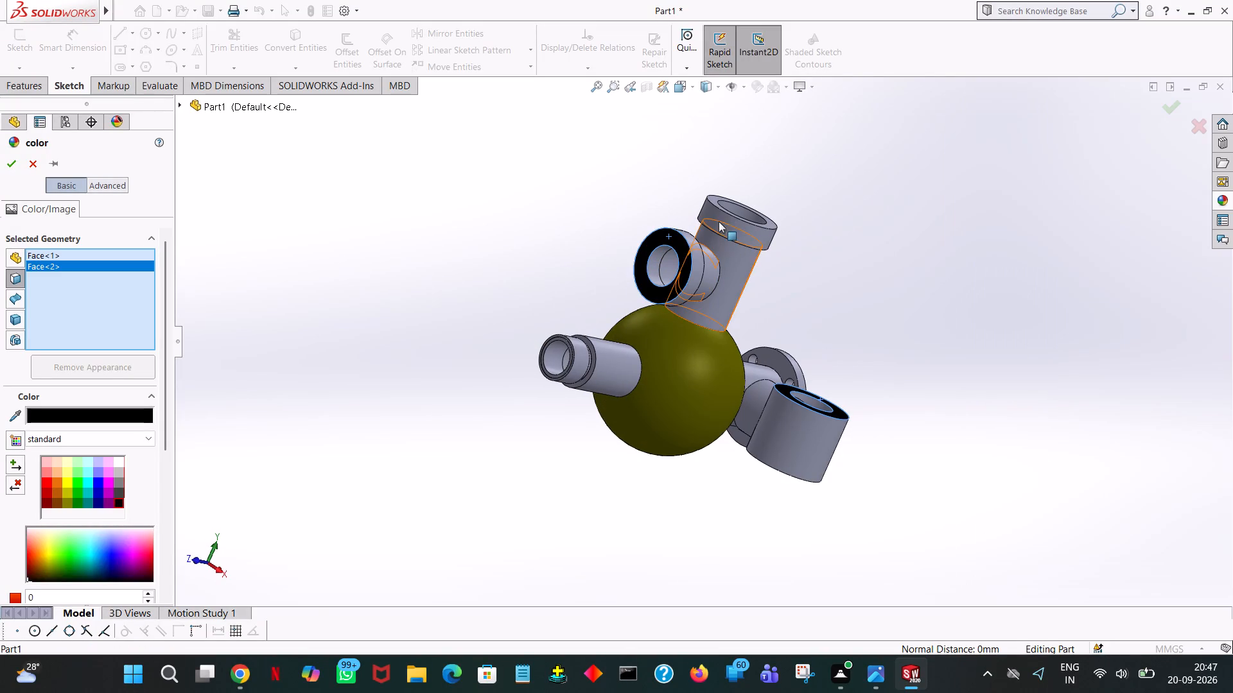
middle_drag(823, 203, 808, 314)
click(762, 234)
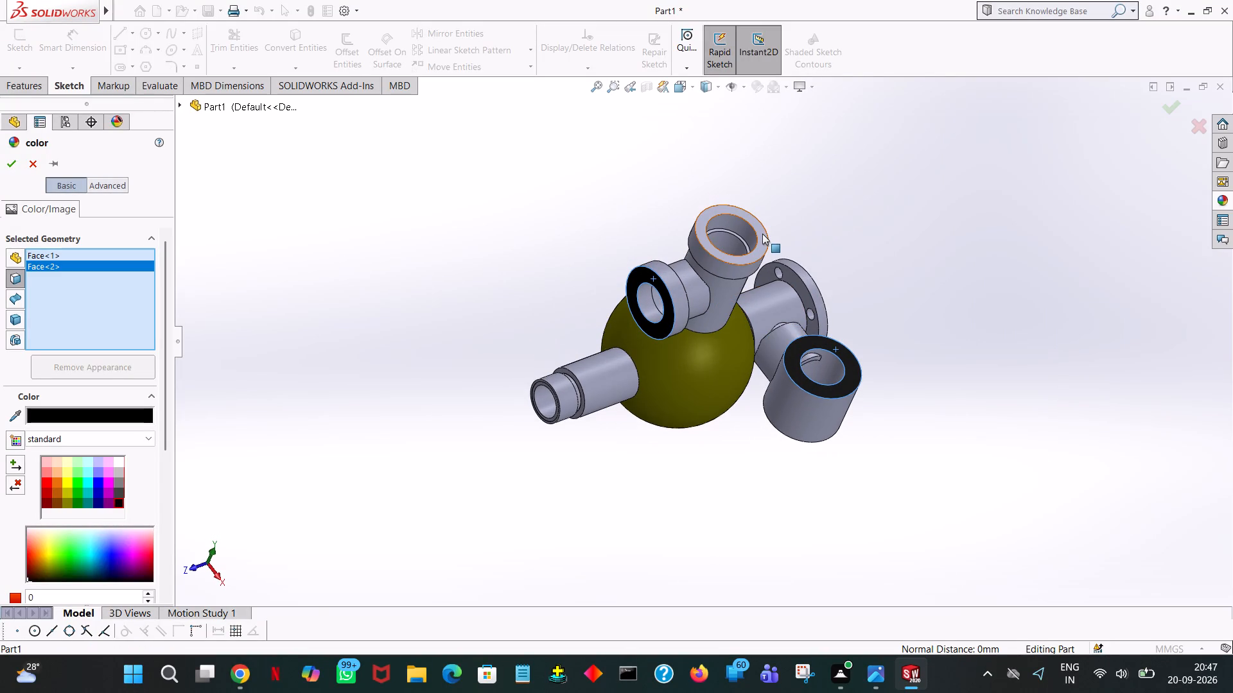
middle_drag(956, 420, 923, 165)
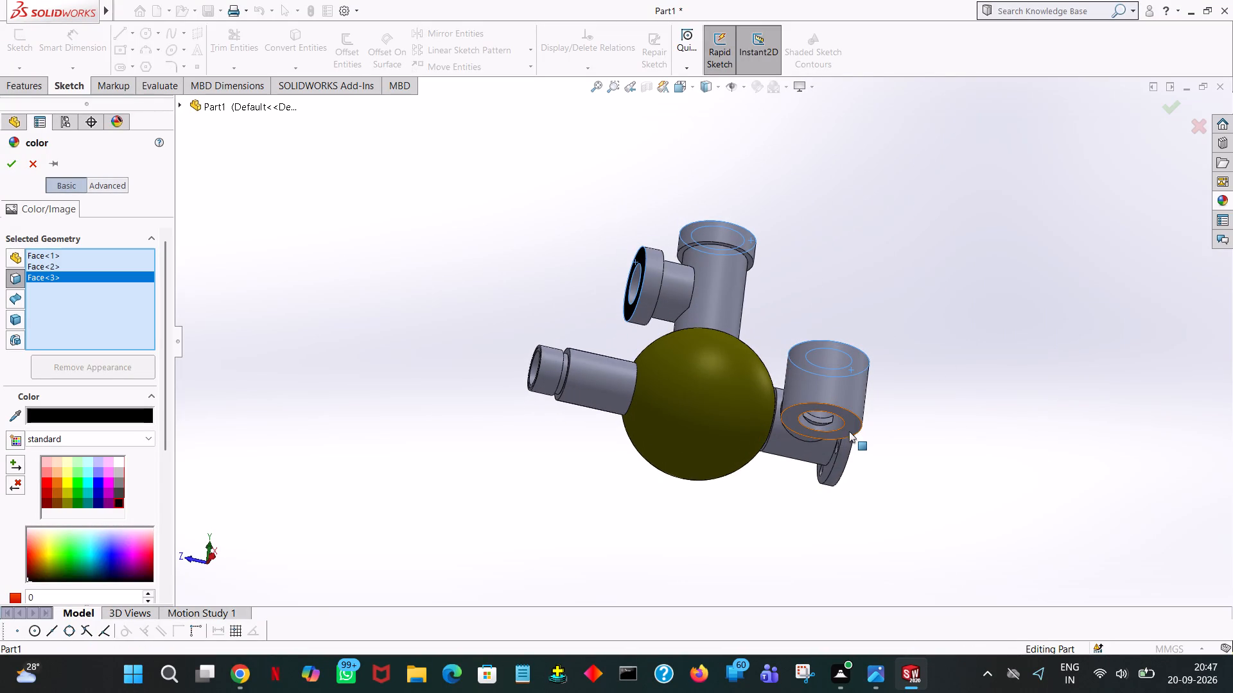
click(851, 425)
middle_drag(904, 447, 817, 447)
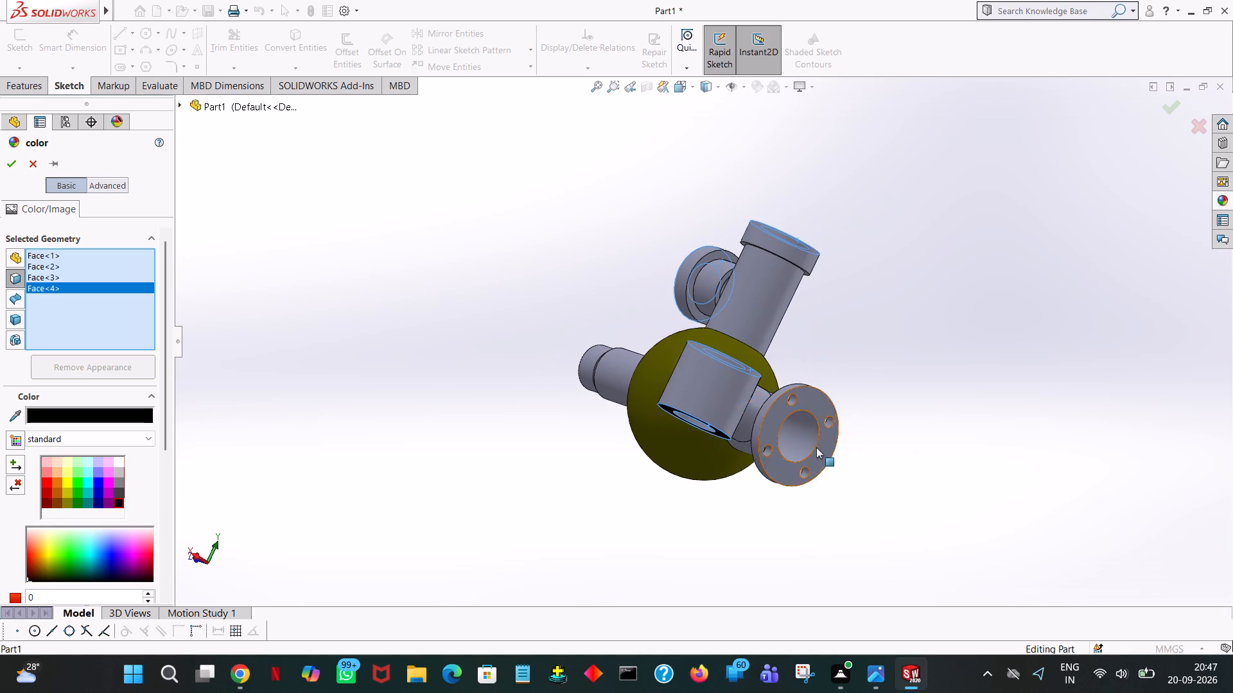
click(810, 393)
Blacken the stepped port opposite the flange on its end face, shoulder face and narrow outer surface, and apply the appearance.
middle_drag(882, 338, 941, 528)
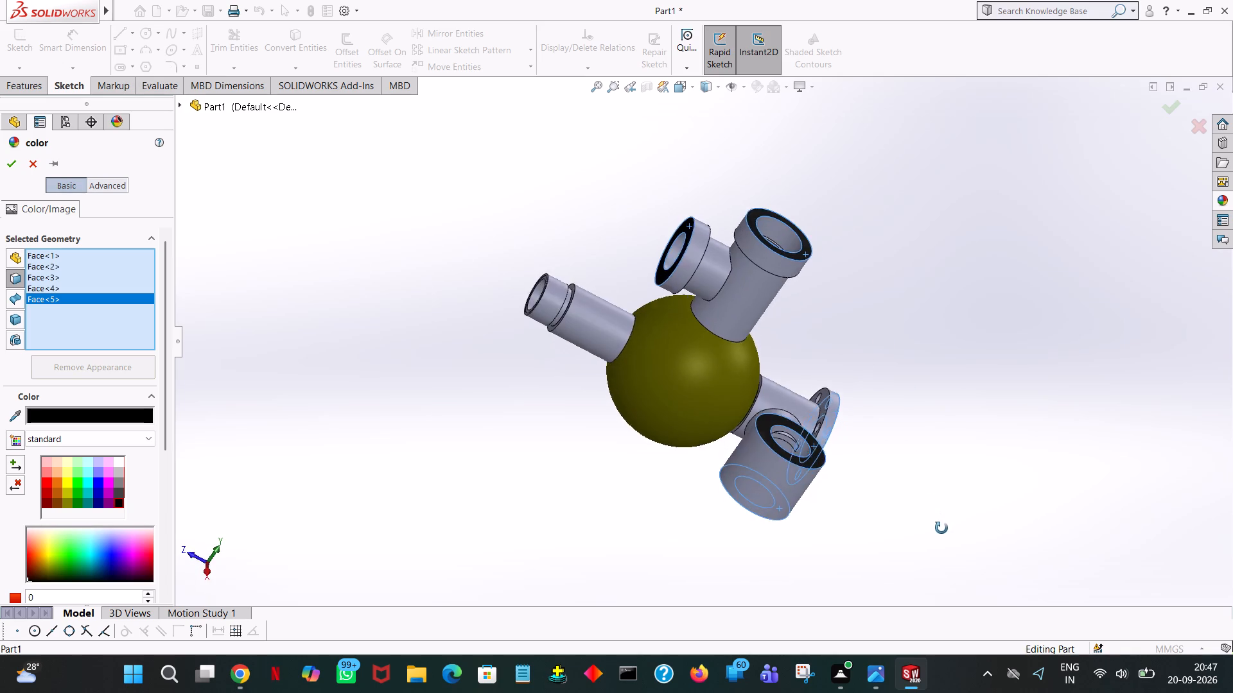
middle_drag(941, 528, 1092, 630)
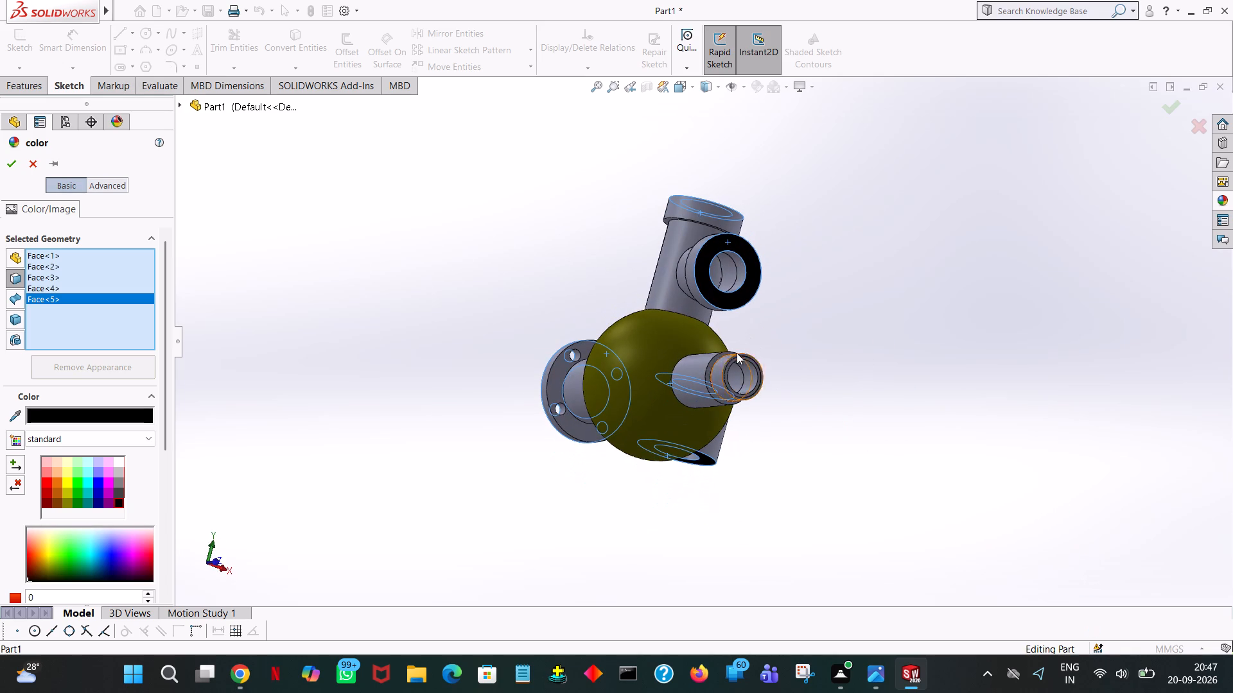
click(749, 357)
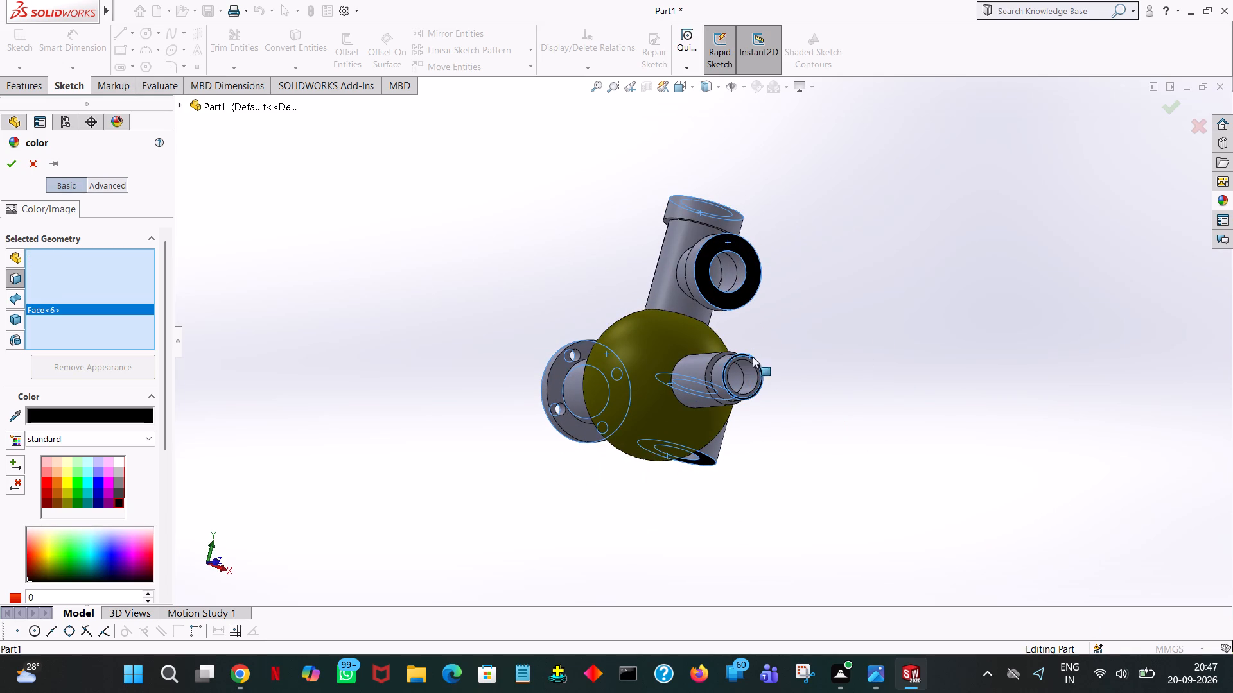
middle_drag(922, 416, 879, 411)
click(876, 346)
middle_drag(856, 343, 841, 336)
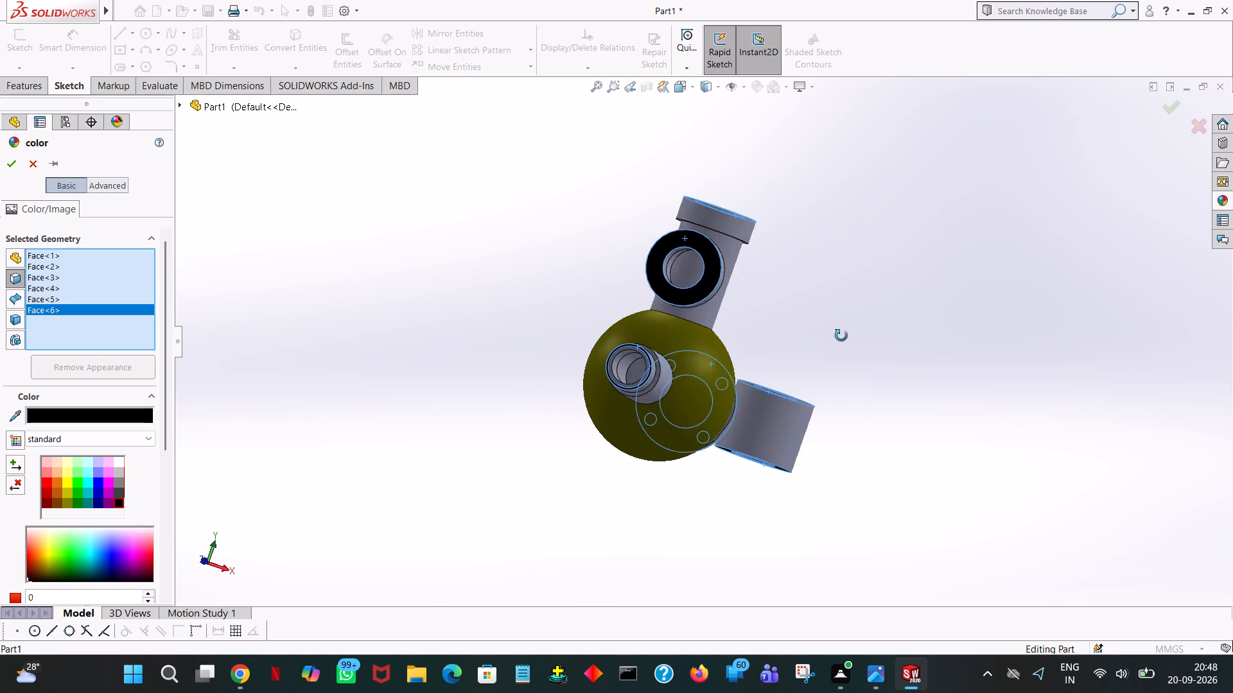
middle_drag(841, 336, 866, 355)
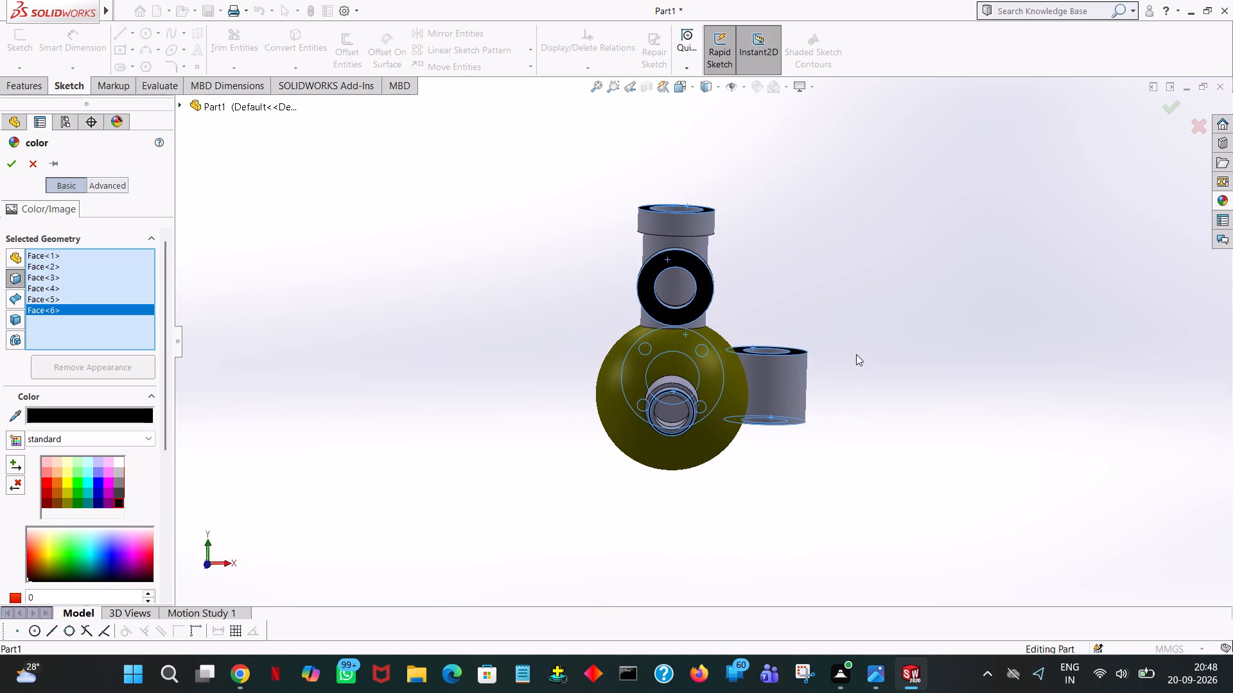
click(687, 393)
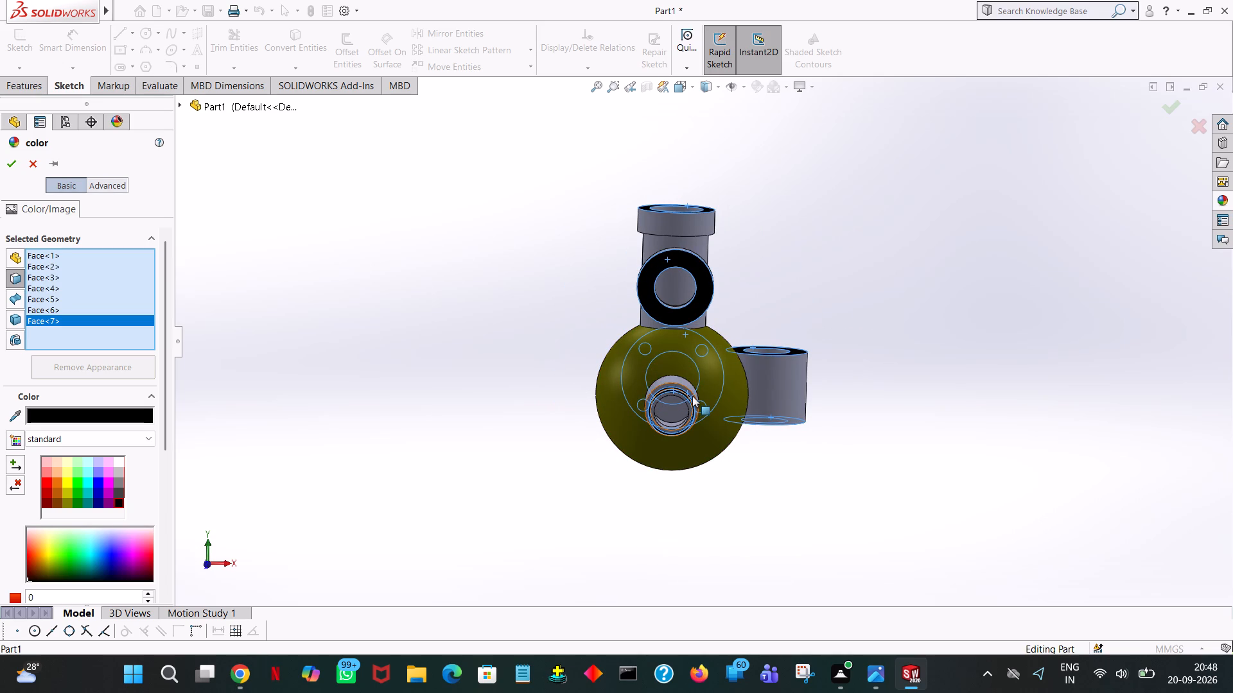
click(692, 396)
middle_drag(1028, 422, 972, 399)
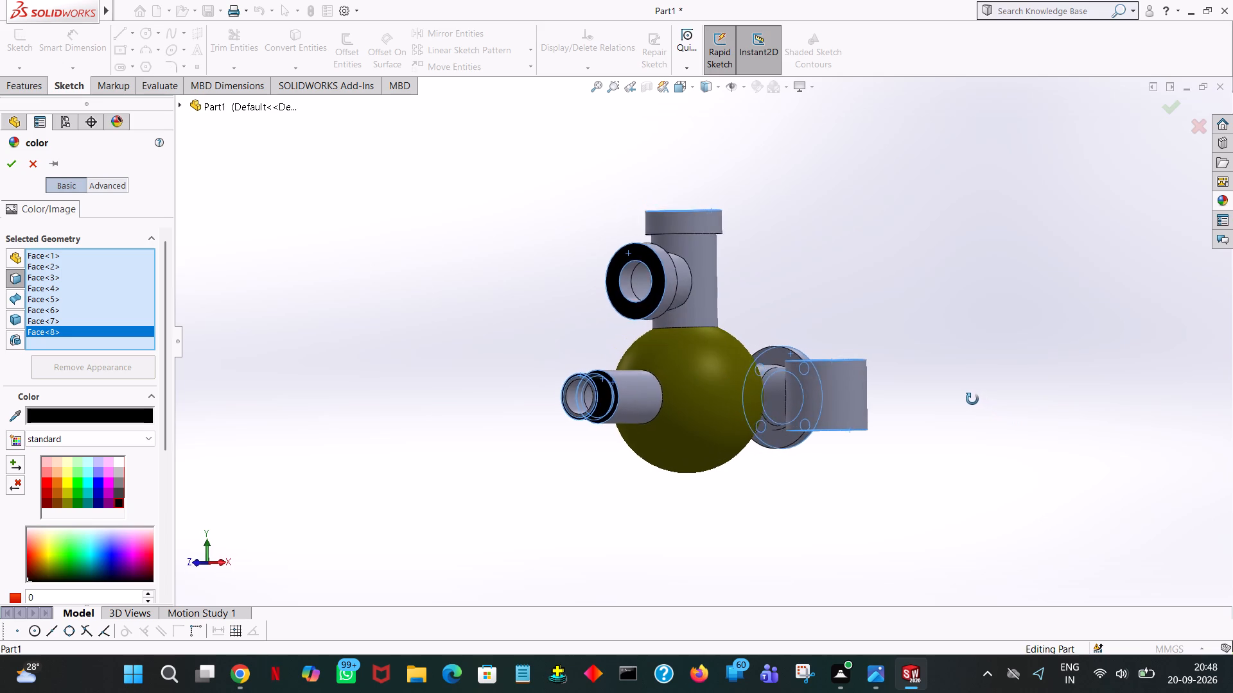
middle_drag(972, 399, 907, 522)
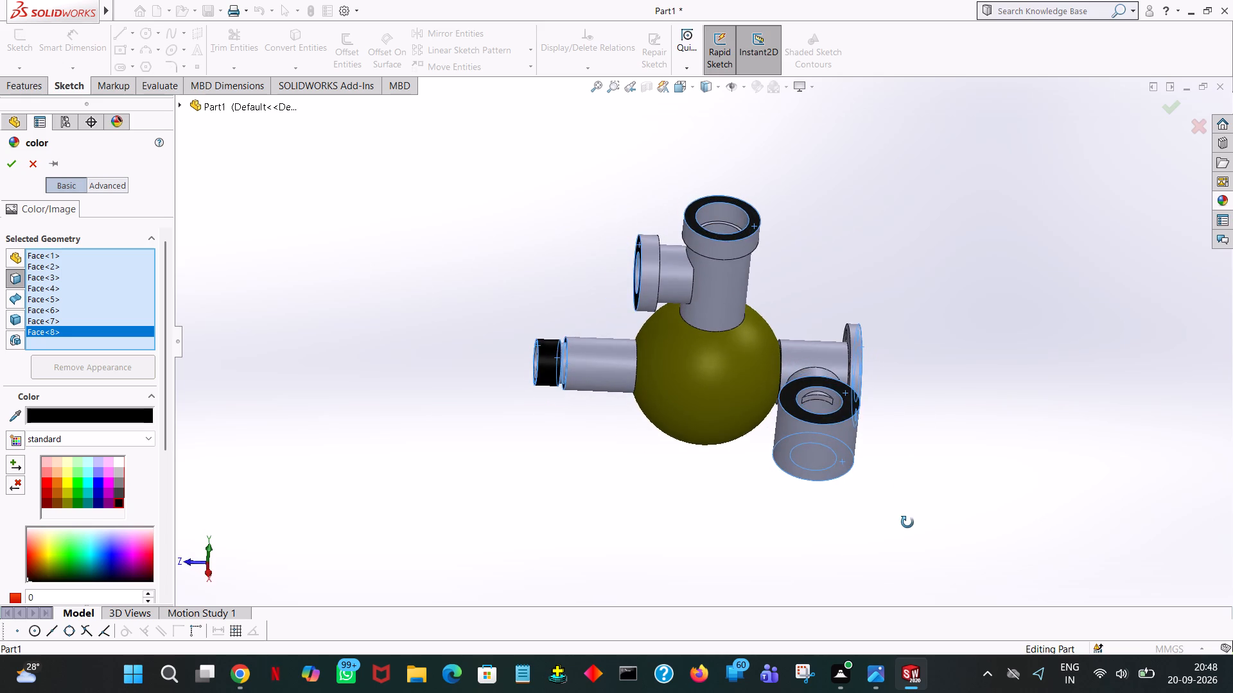
middle_drag(907, 522, 862, 490)
middle_drag(861, 487, 762, 443)
middle_drag(642, 426, 629, 257)
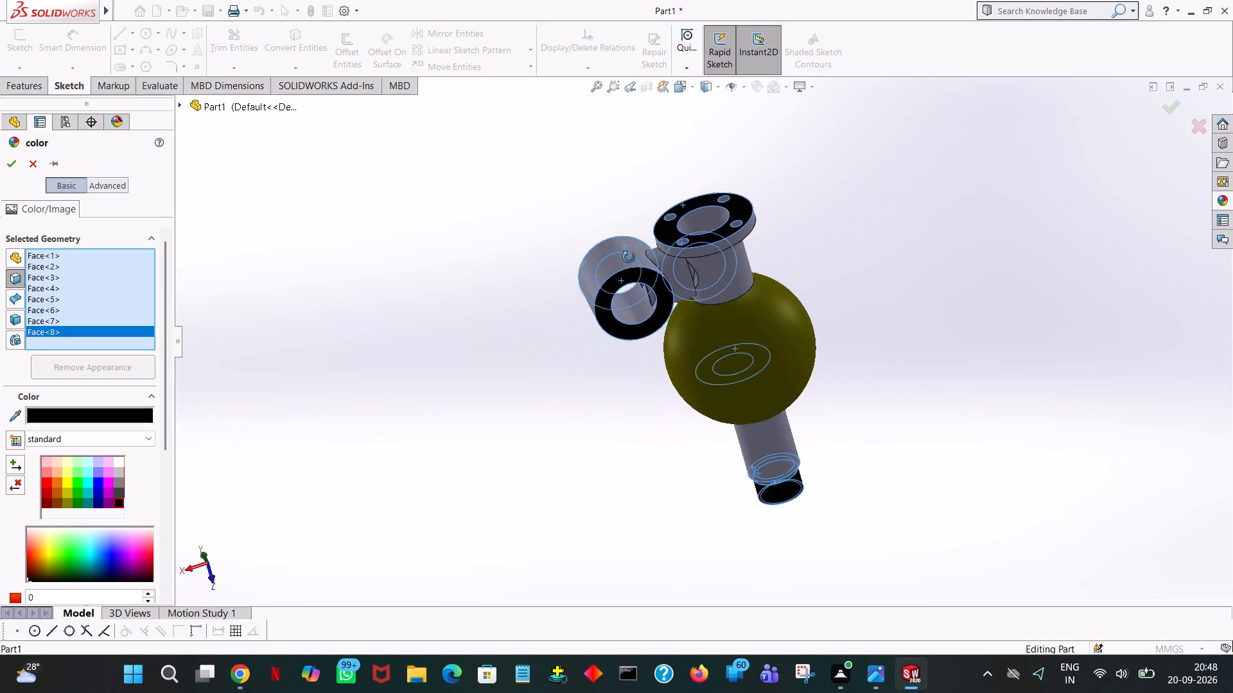
middle_drag(629, 257, 616, 563)
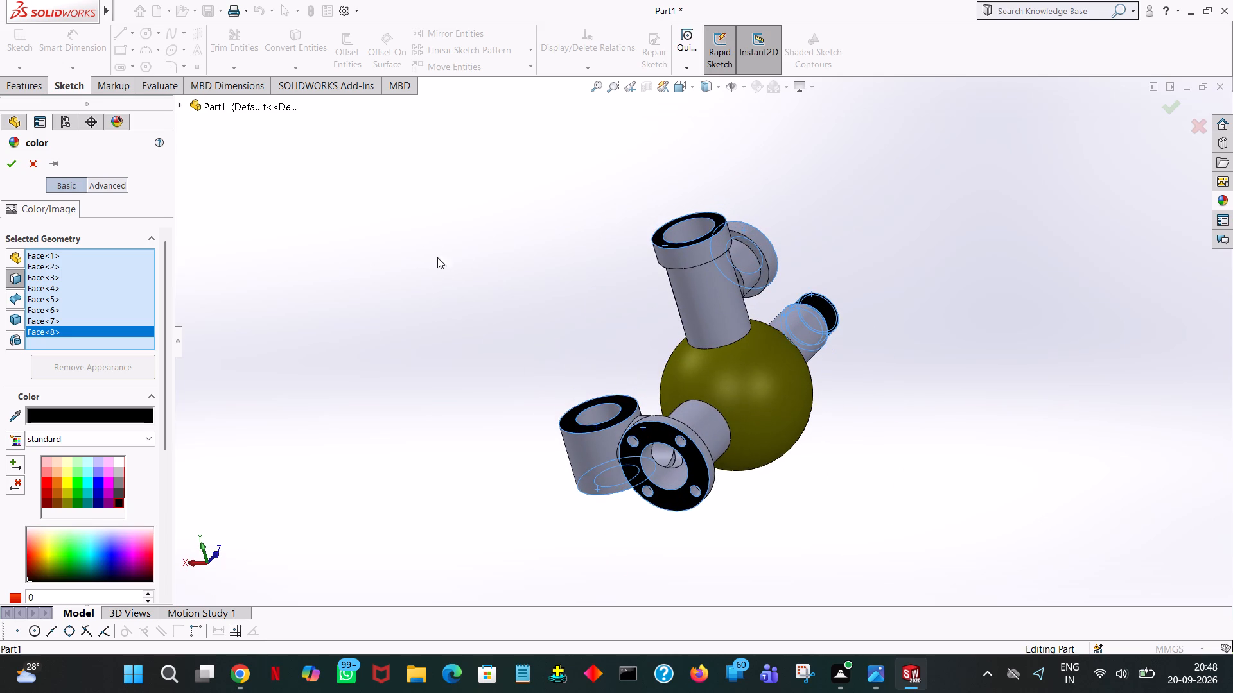
middle_drag(883, 290, 856, 439)
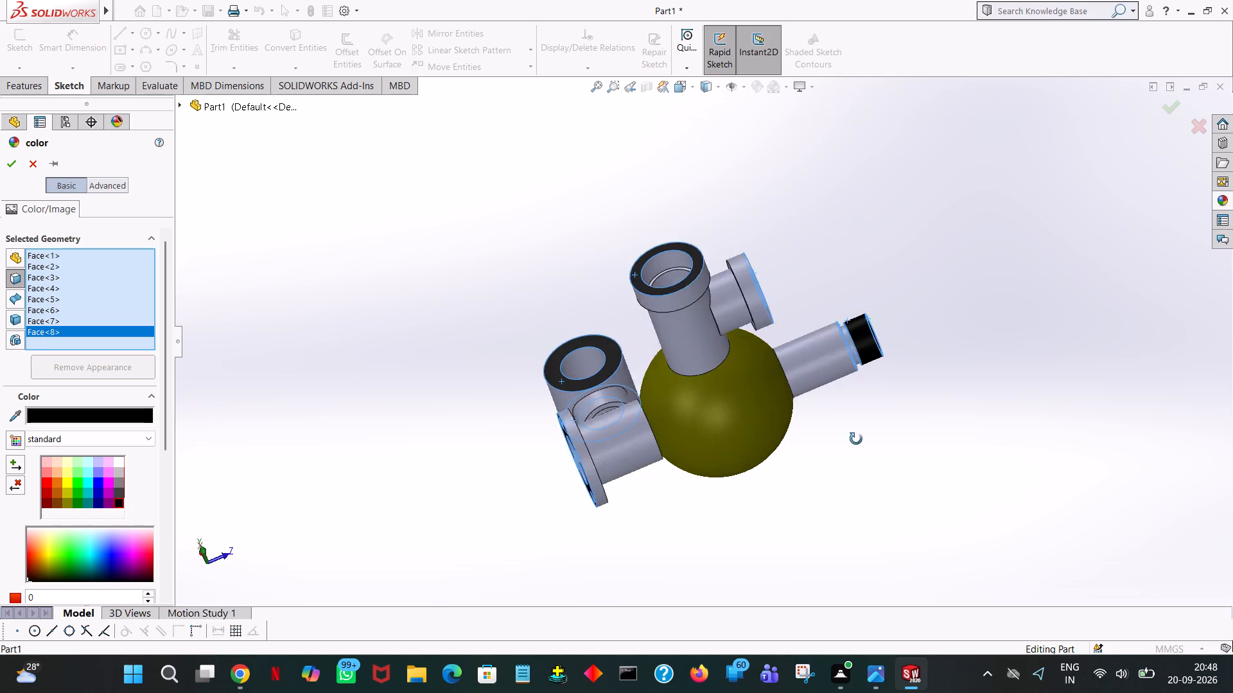
middle_drag(856, 439, 857, 440)
click(12, 164)
click(408, 232)
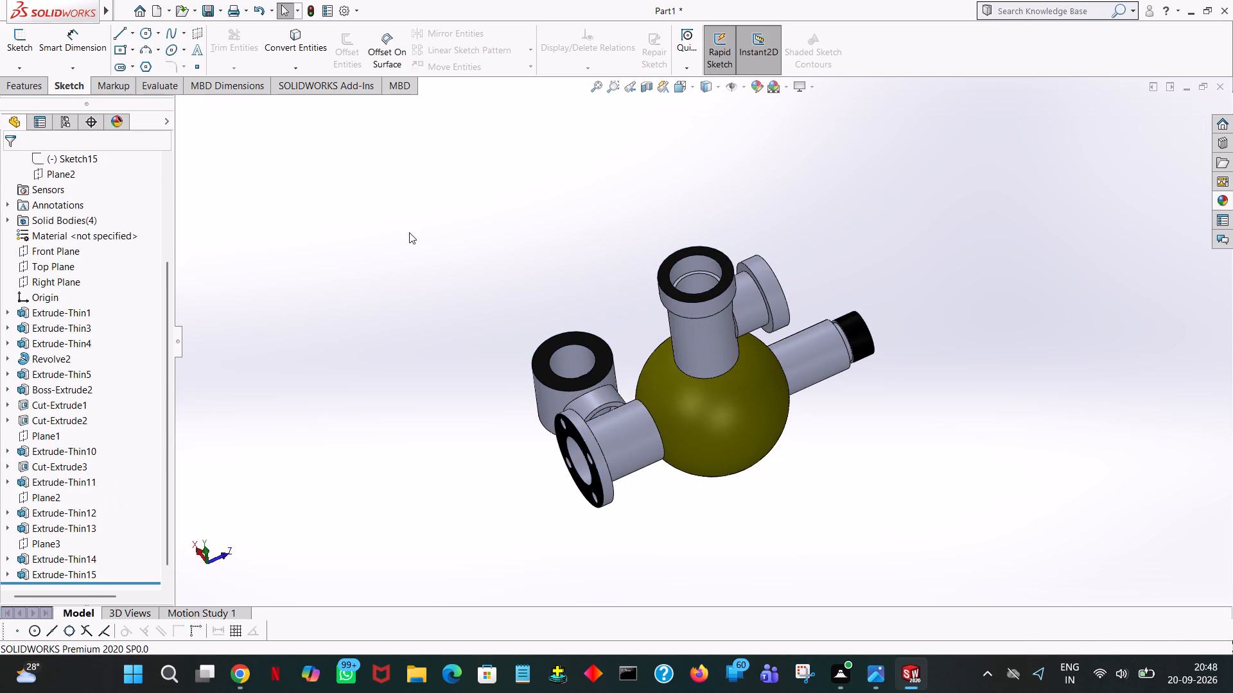
Examine the coloured port faces, flange, side cylinder and sphere from several angles.
middle_drag(448, 230, 589, 268)
middle_drag(629, 354, 597, 379)
middle_drag(546, 420, 491, 398)
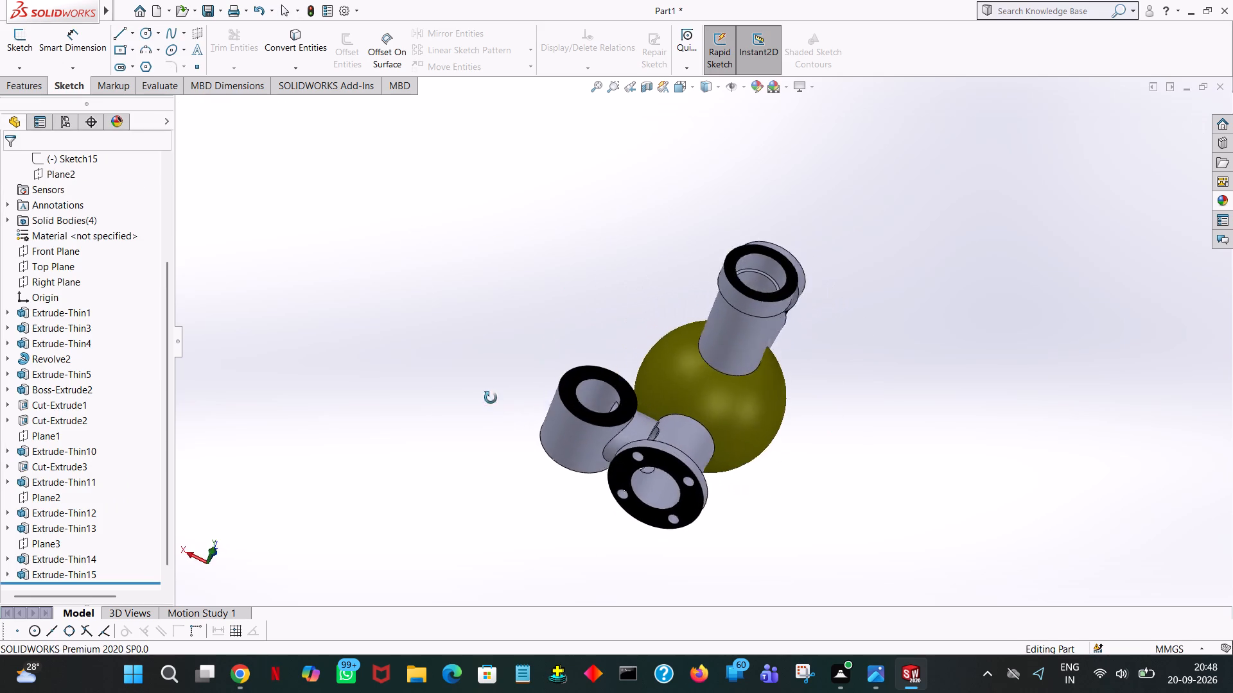
middle_drag(491, 398, 414, 434)
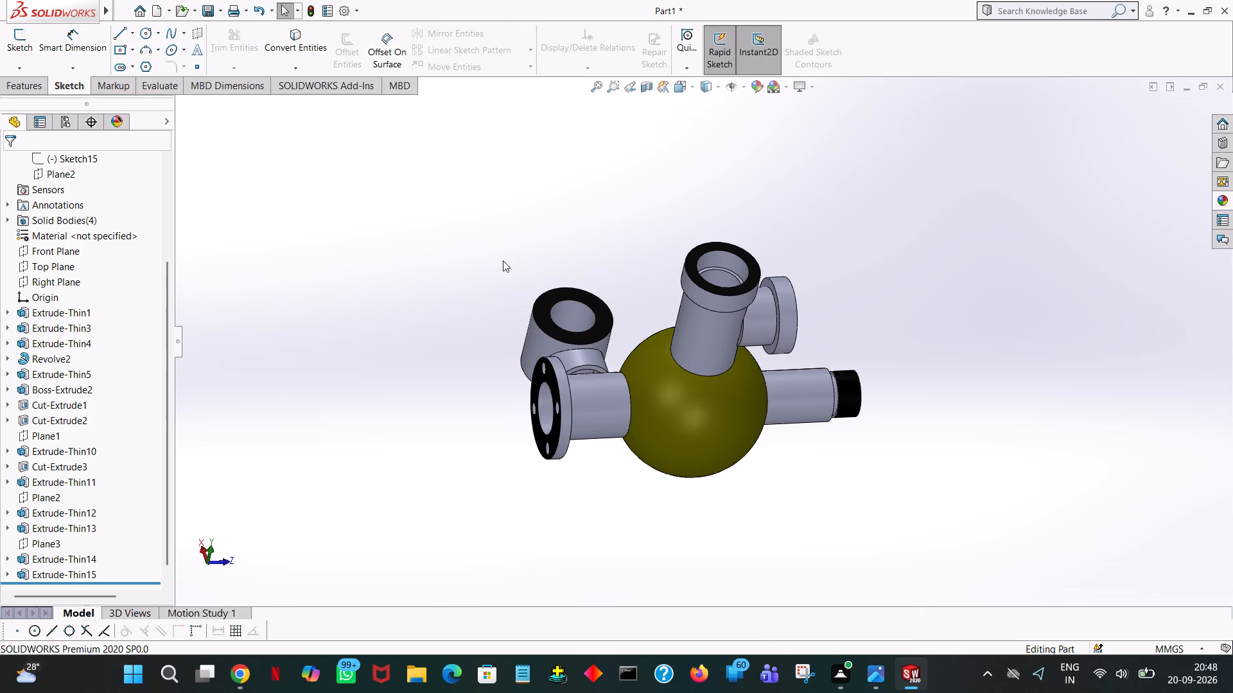
middle_drag(640, 239, 809, 187)
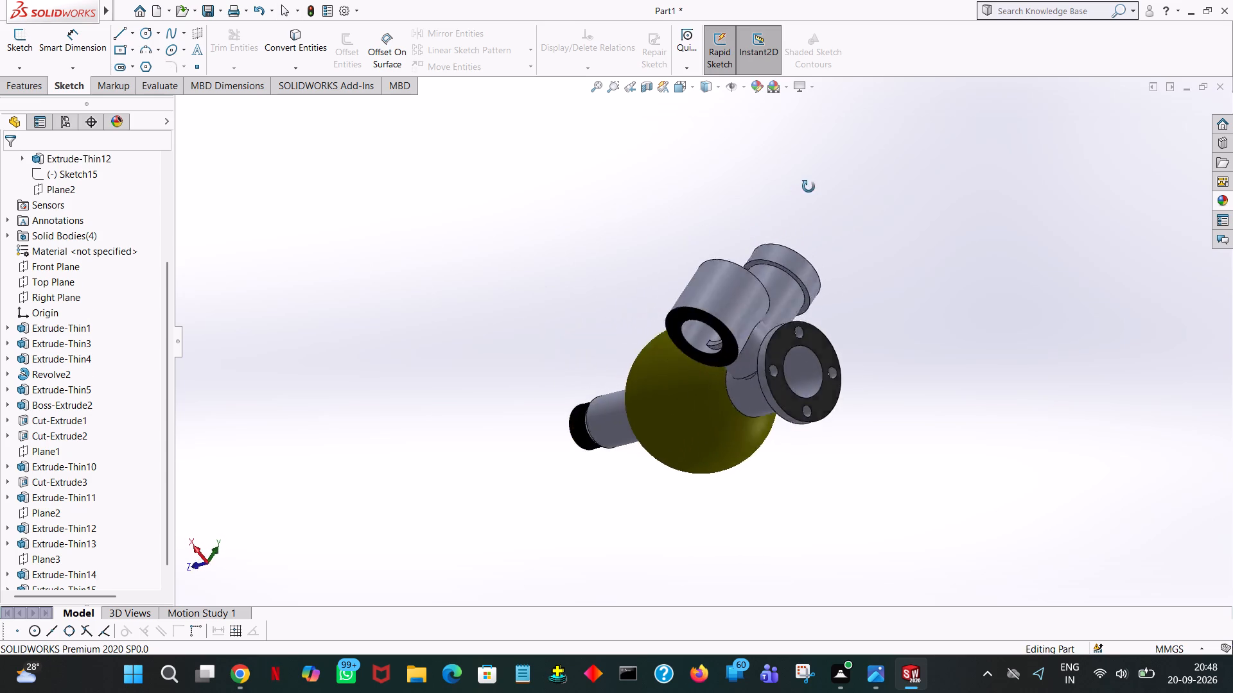
middle_drag(809, 187, 891, 158)
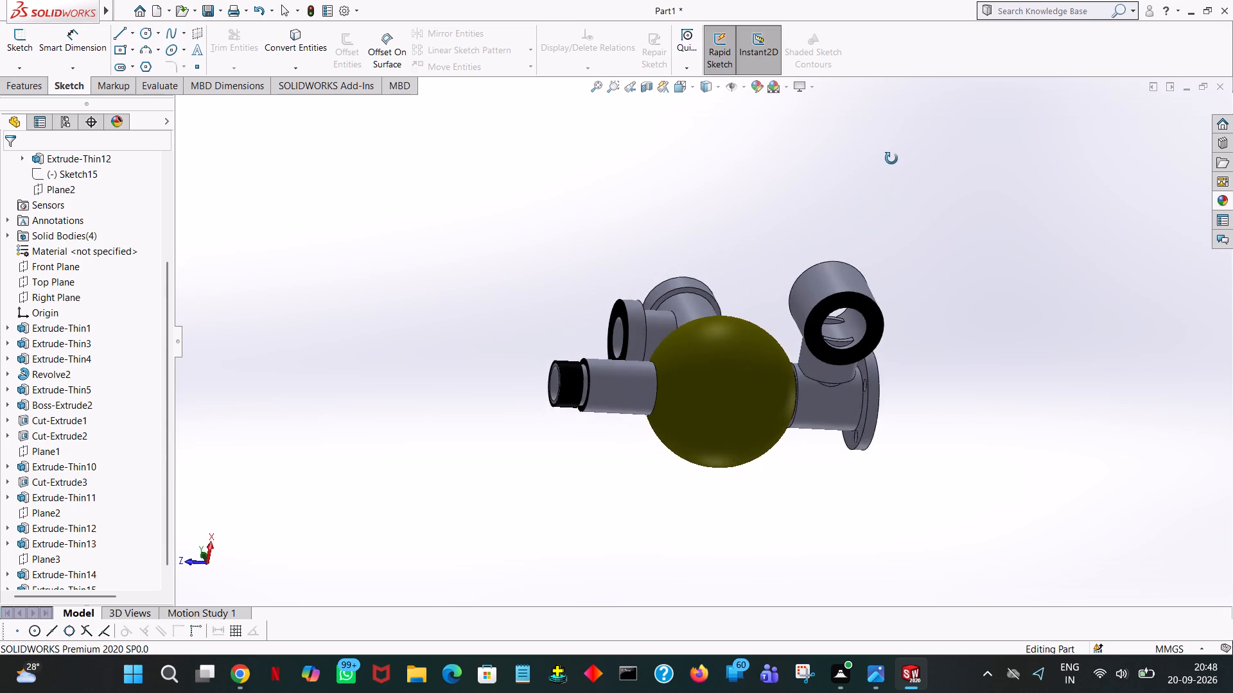
middle_drag(891, 158, 623, 173)
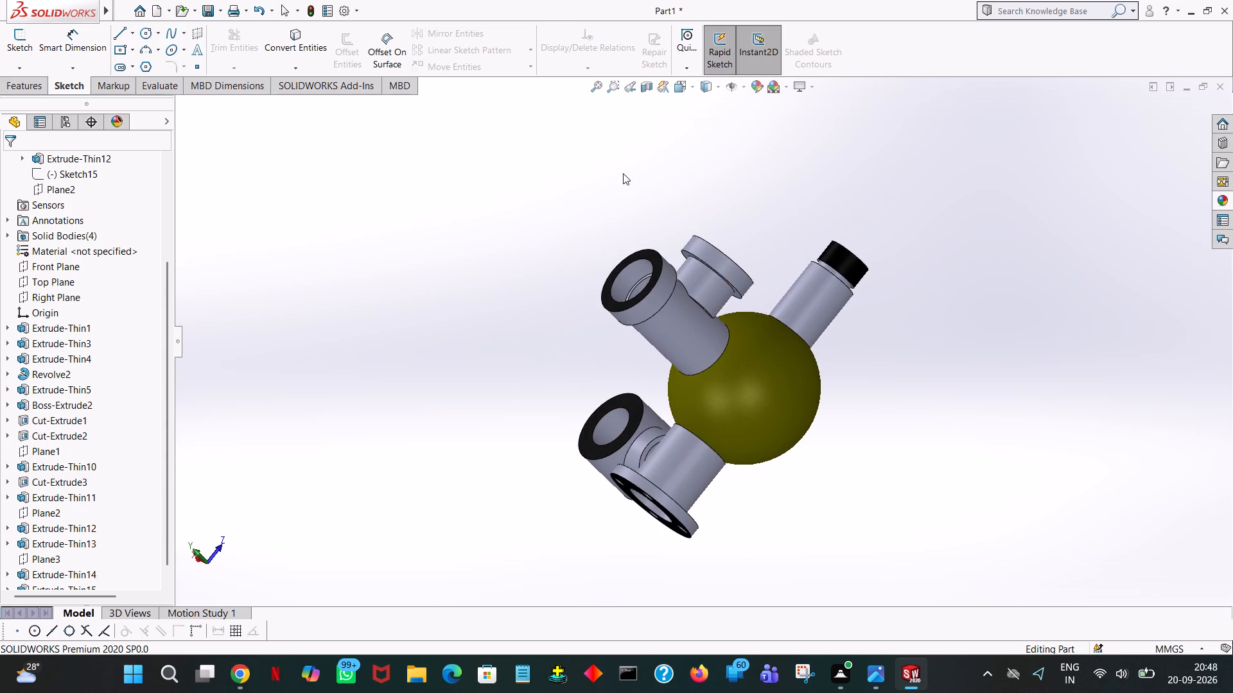
middle_drag(623, 173, 615, 170)
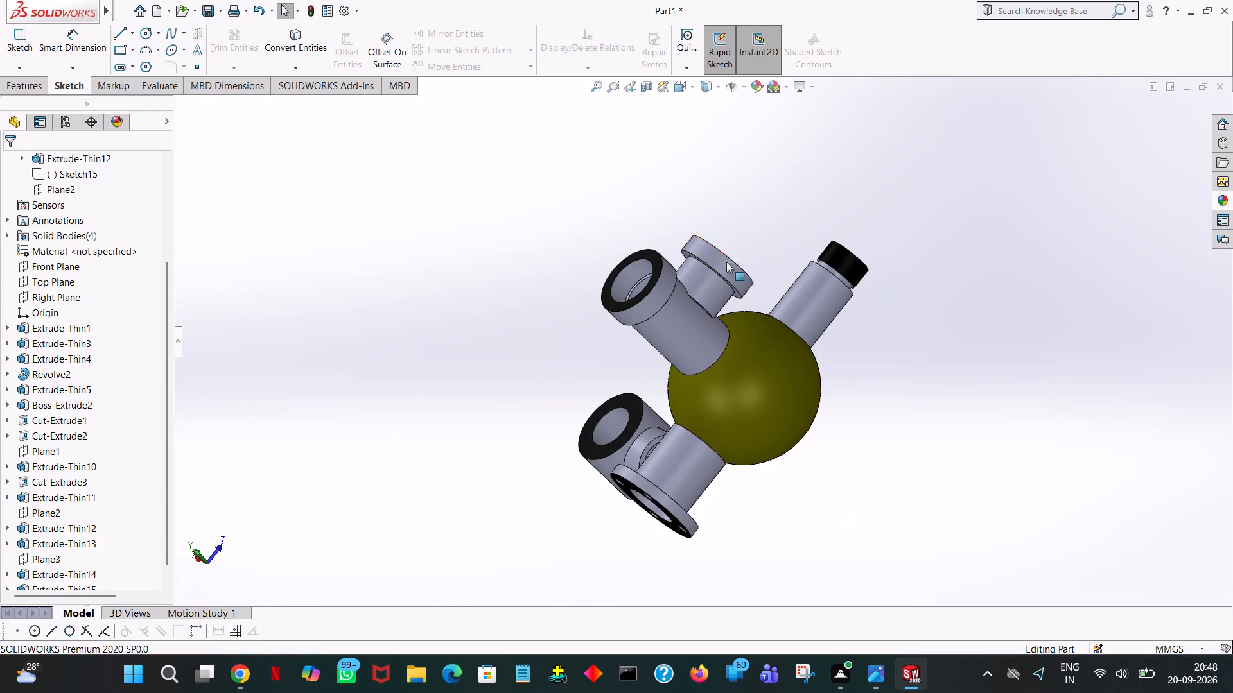
middle_drag(931, 420, 979, 534)
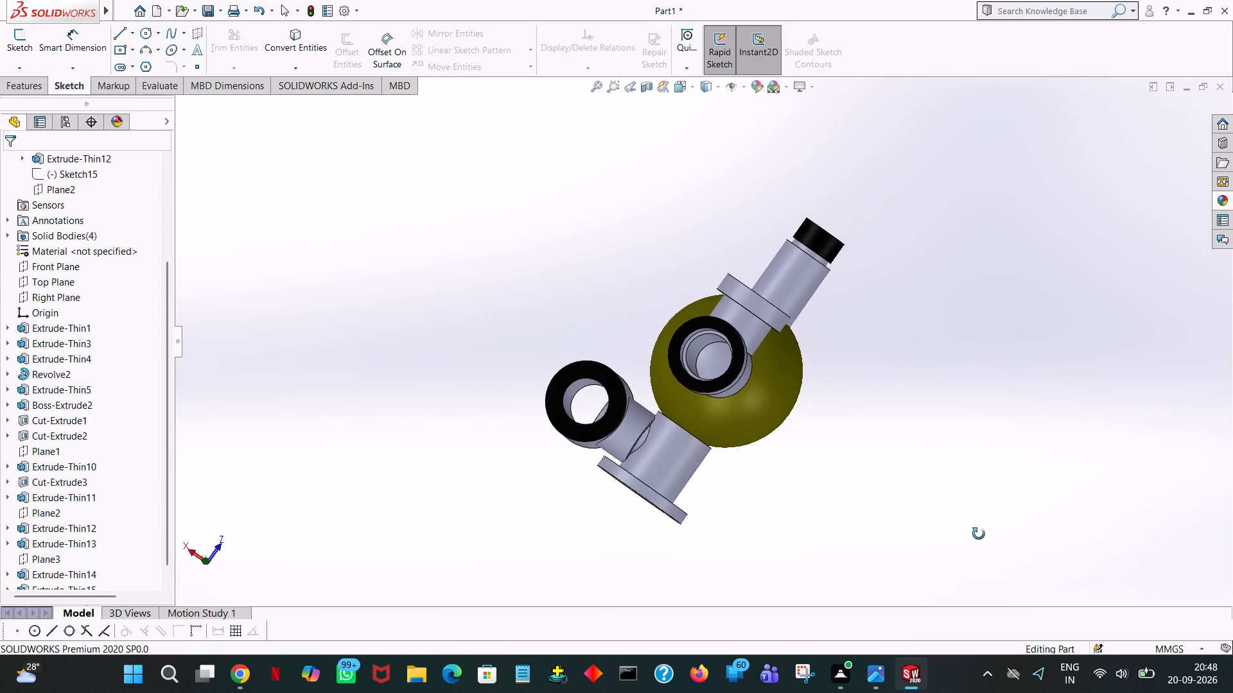
middle_drag(979, 534, 999, 552)
middle_click(994, 552)
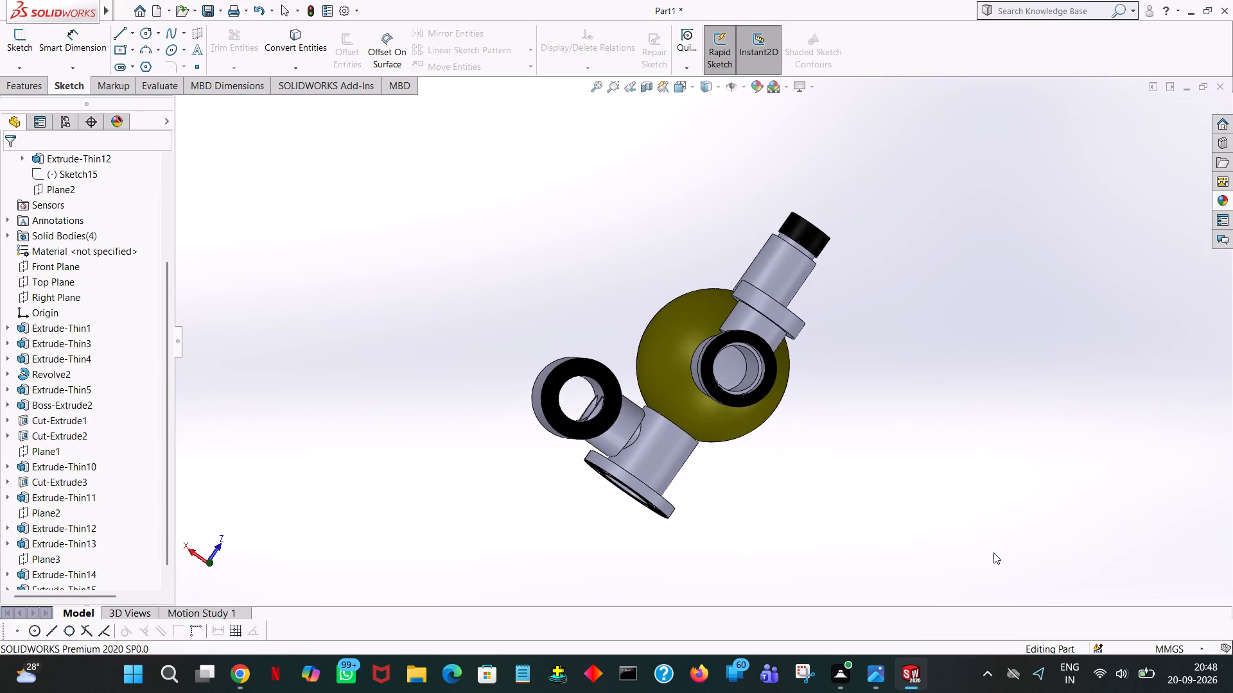
Start an Extruded Cut on the side cylinder's upper end face and sketch a 20 mm radius circle centred on its bore.
click(23, 89)
click(218, 43)
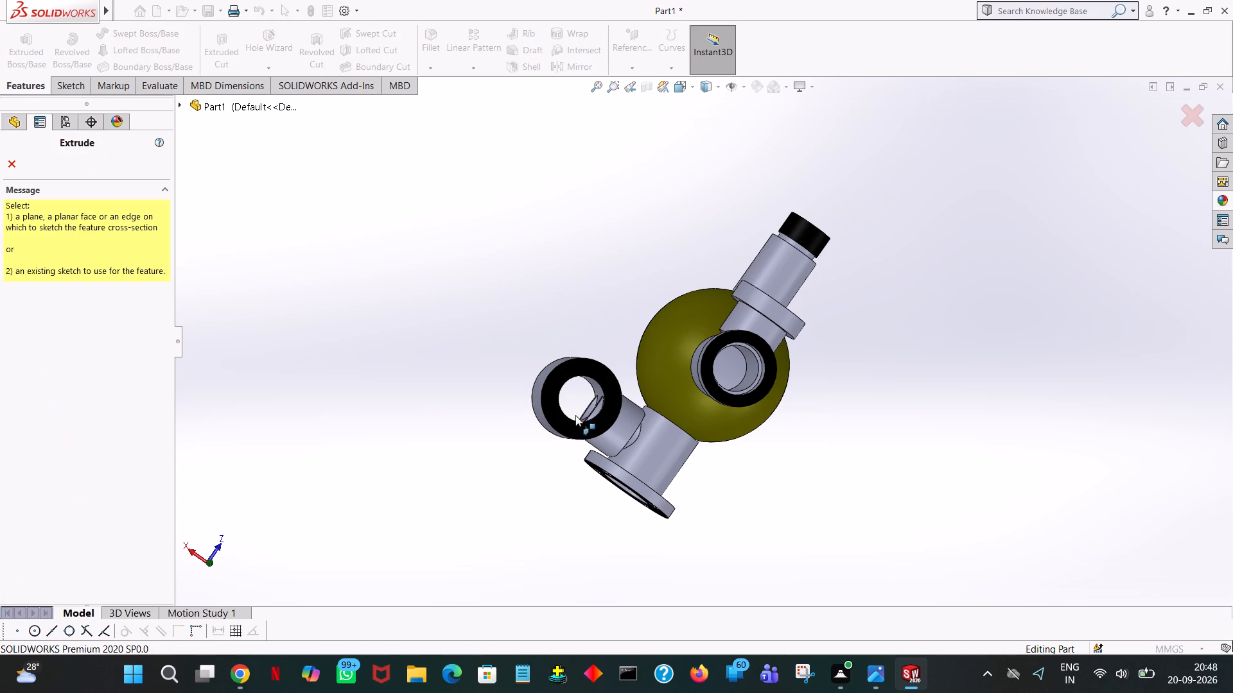
click(589, 370)
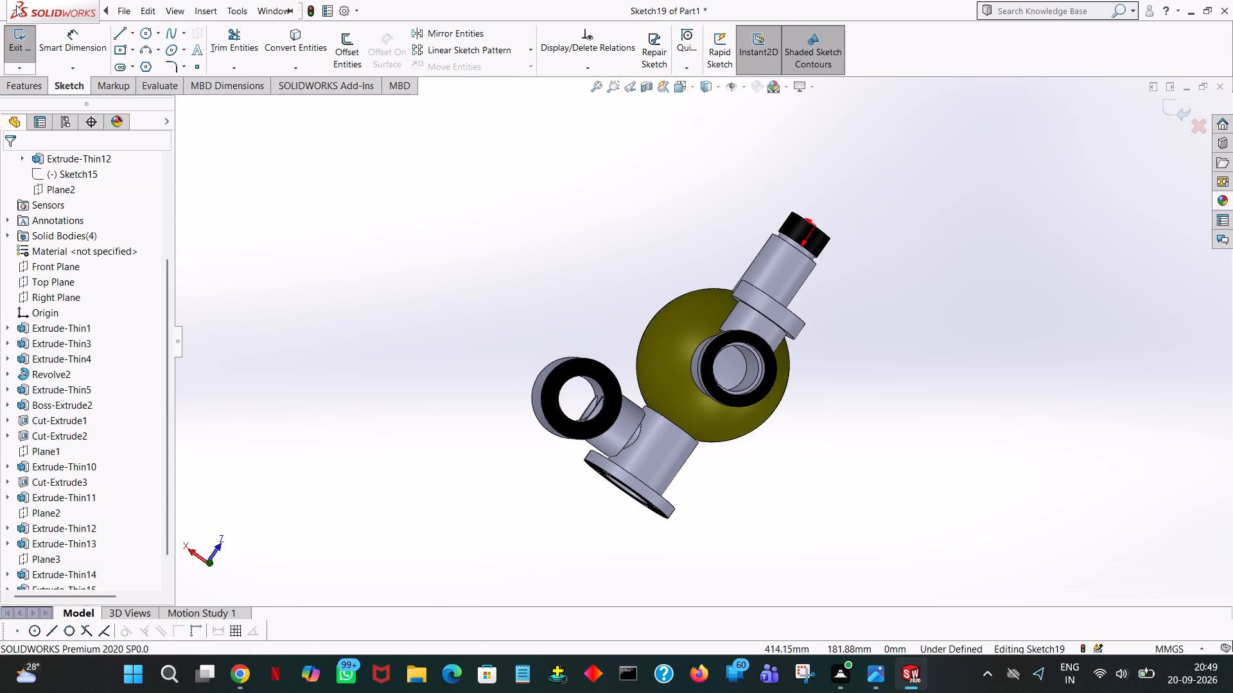
click(148, 31)
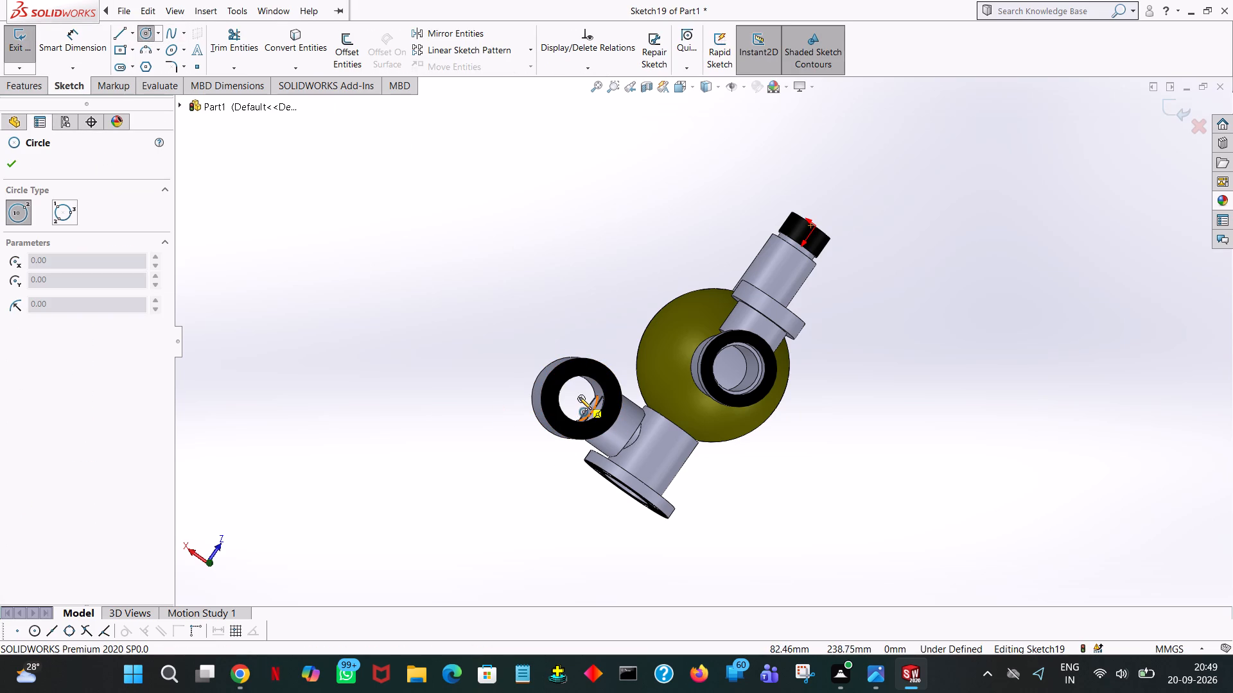
click(579, 397)
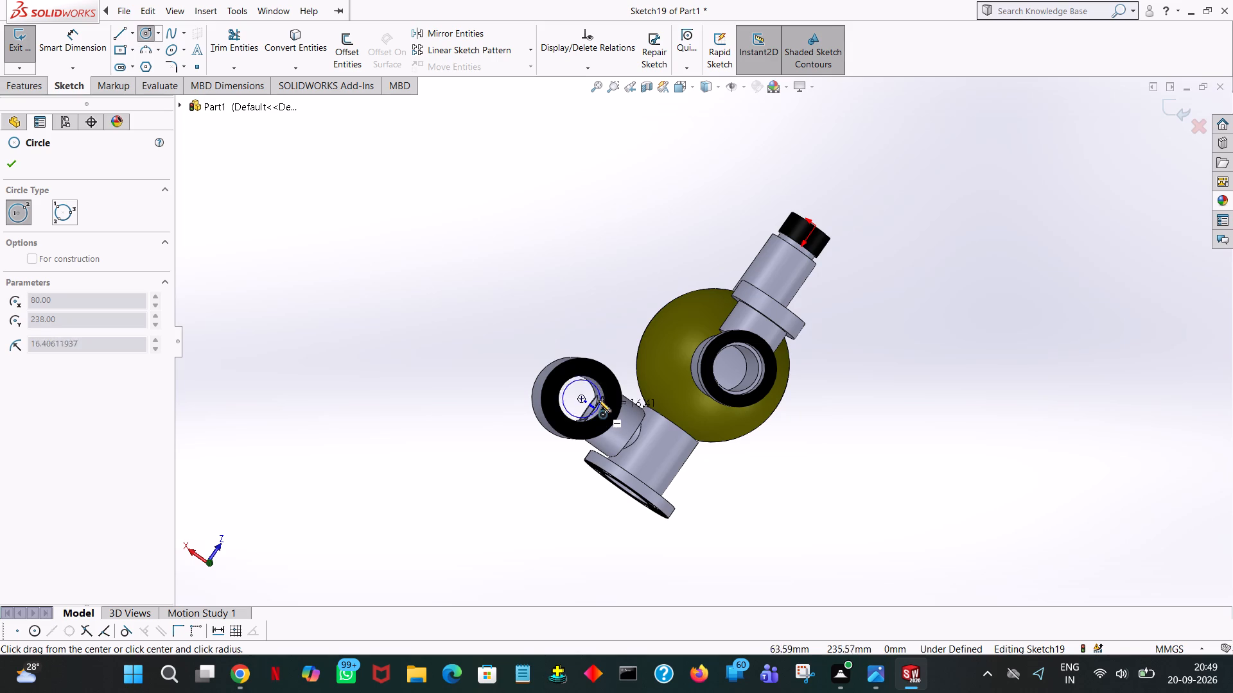
click(598, 382)
right_click(598, 382)
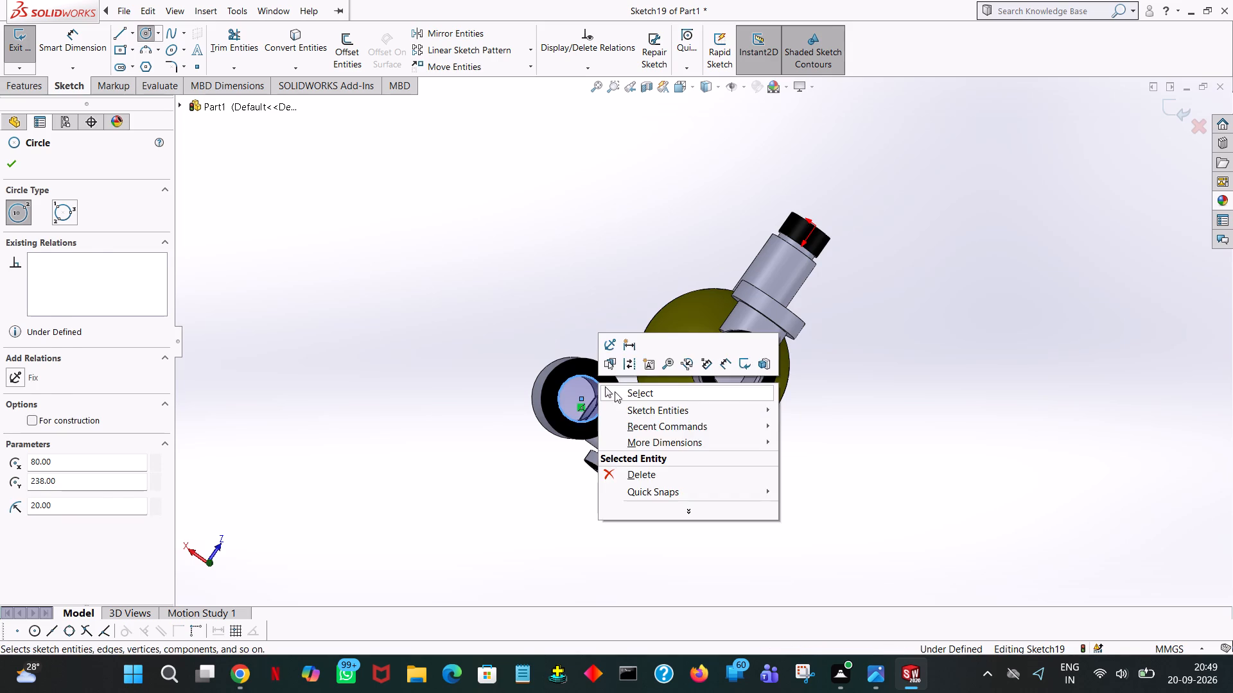
click(615, 391)
Cut-extrude the circle 182 mm blind from the side cylinder's upper face to clear its bore along the full length.
click(30, 87)
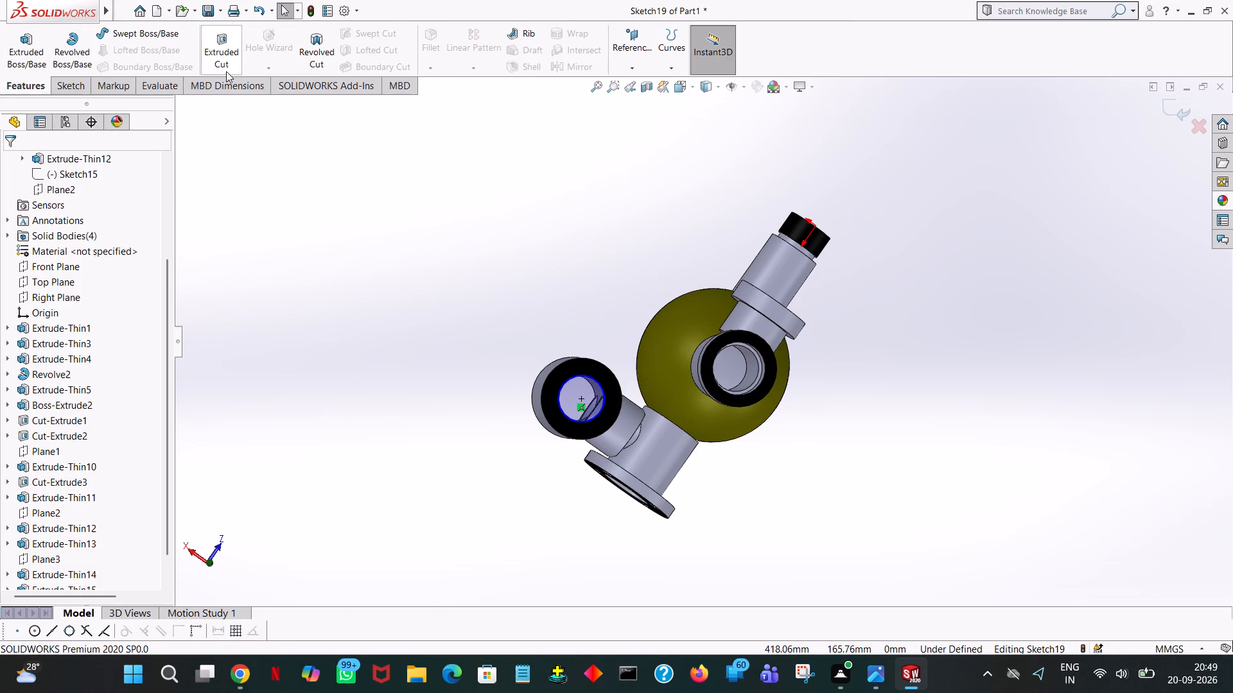
click(223, 44)
middle_drag(294, 238, 425, 371)
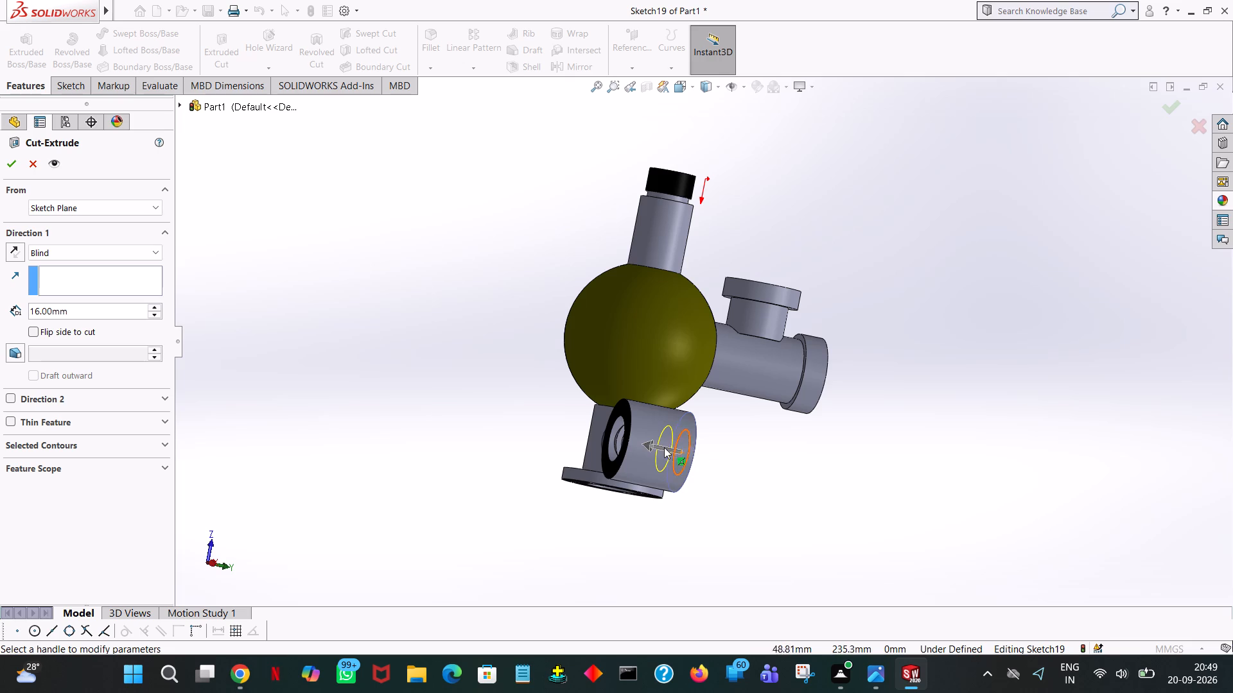
drag(647, 443, 481, 420)
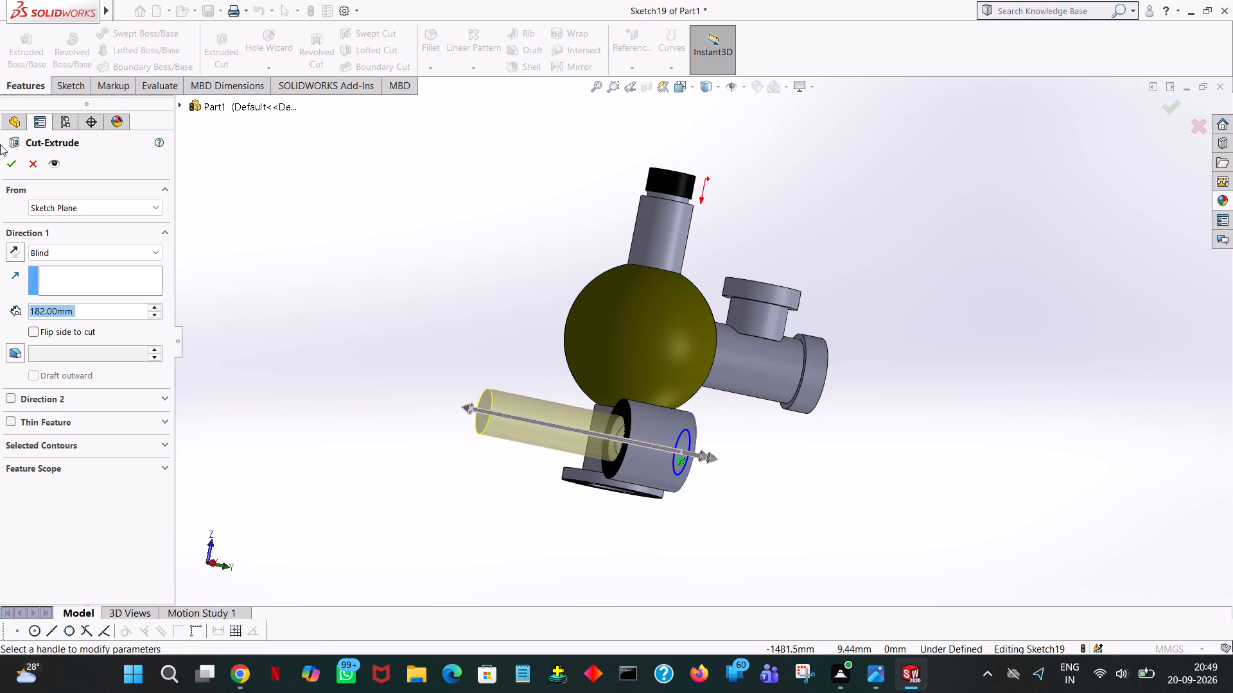
click(13, 158)
click(924, 312)
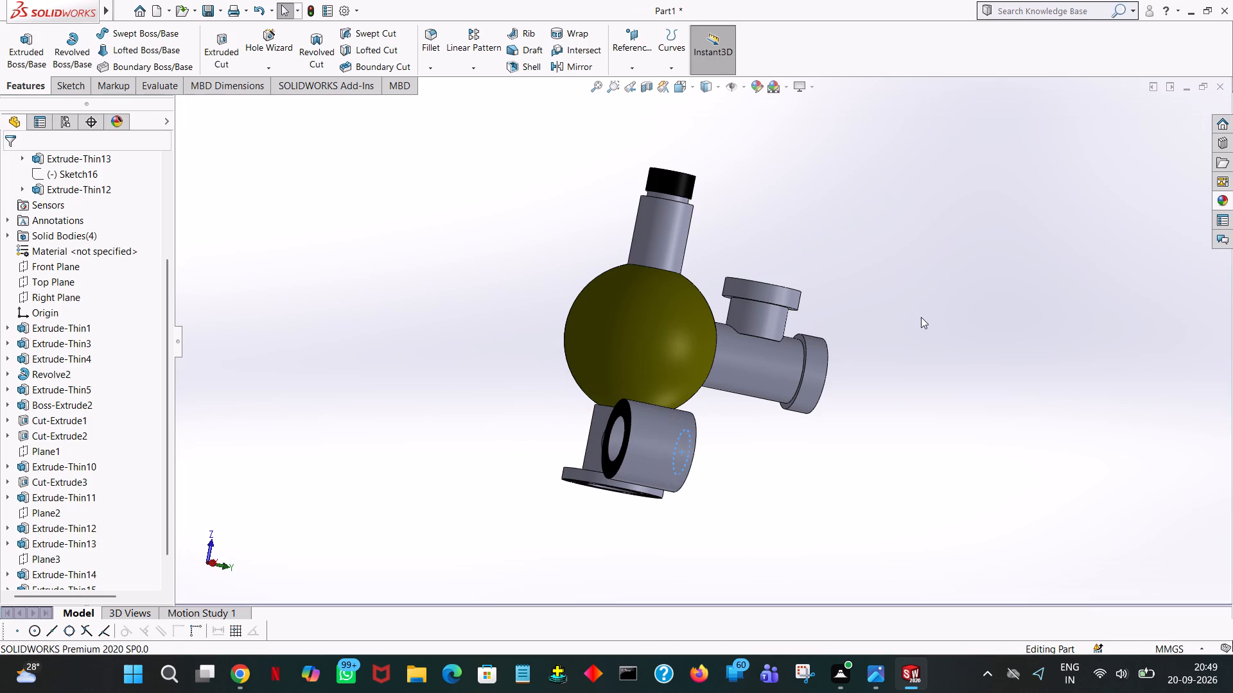
middle_drag(920, 317, 782, 211)
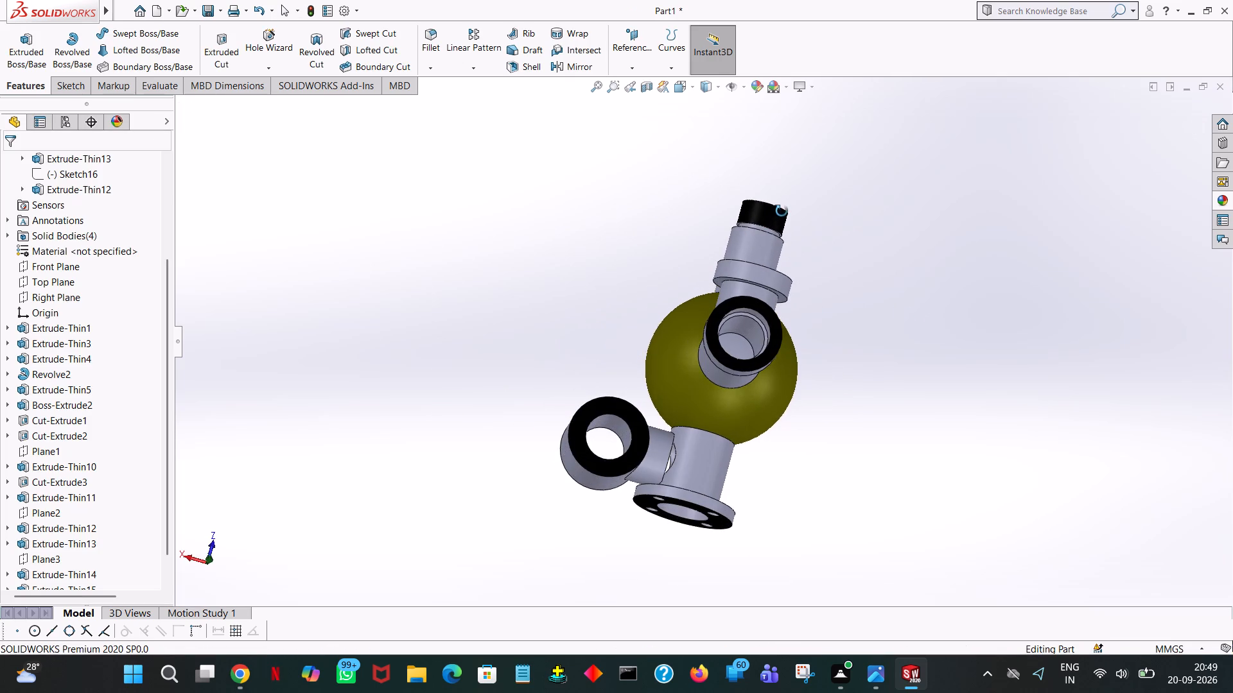
middle_drag(782, 211, 771, 219)
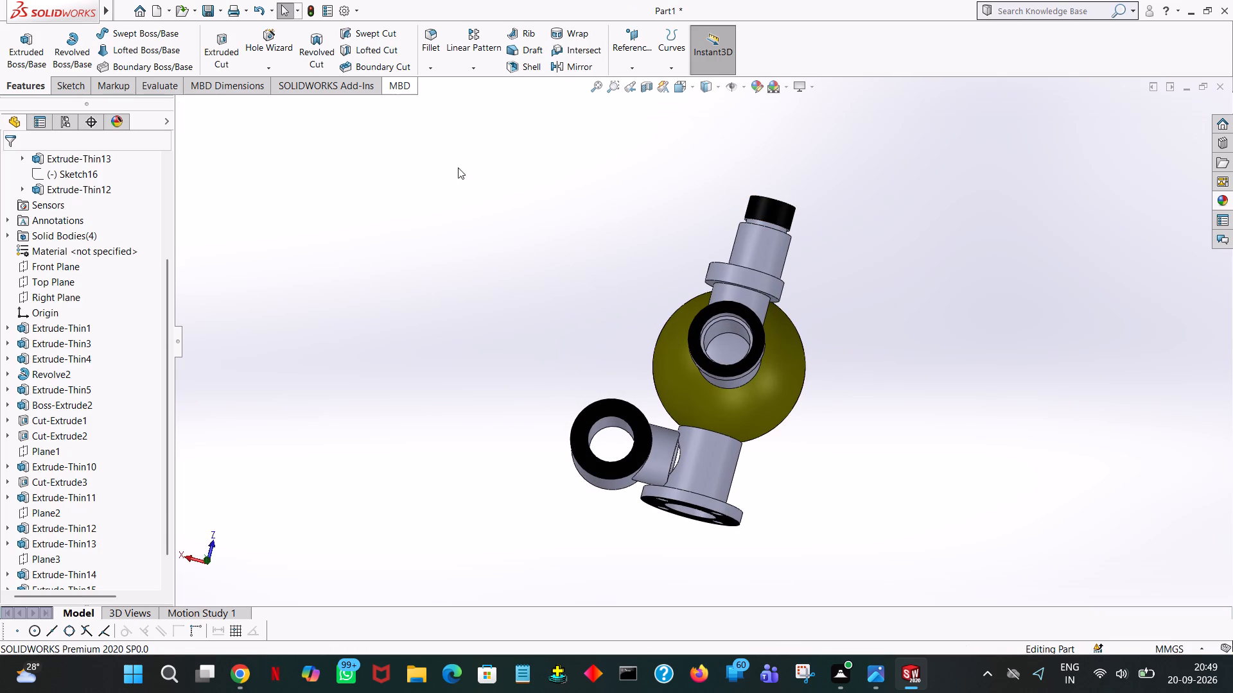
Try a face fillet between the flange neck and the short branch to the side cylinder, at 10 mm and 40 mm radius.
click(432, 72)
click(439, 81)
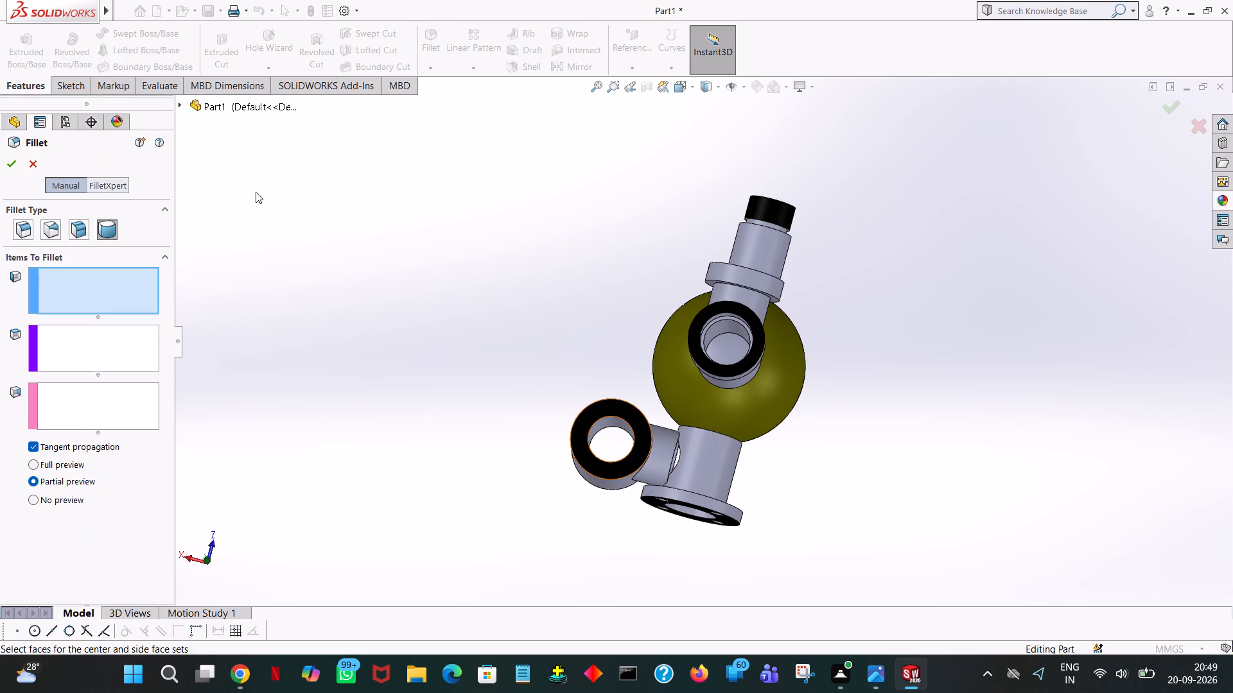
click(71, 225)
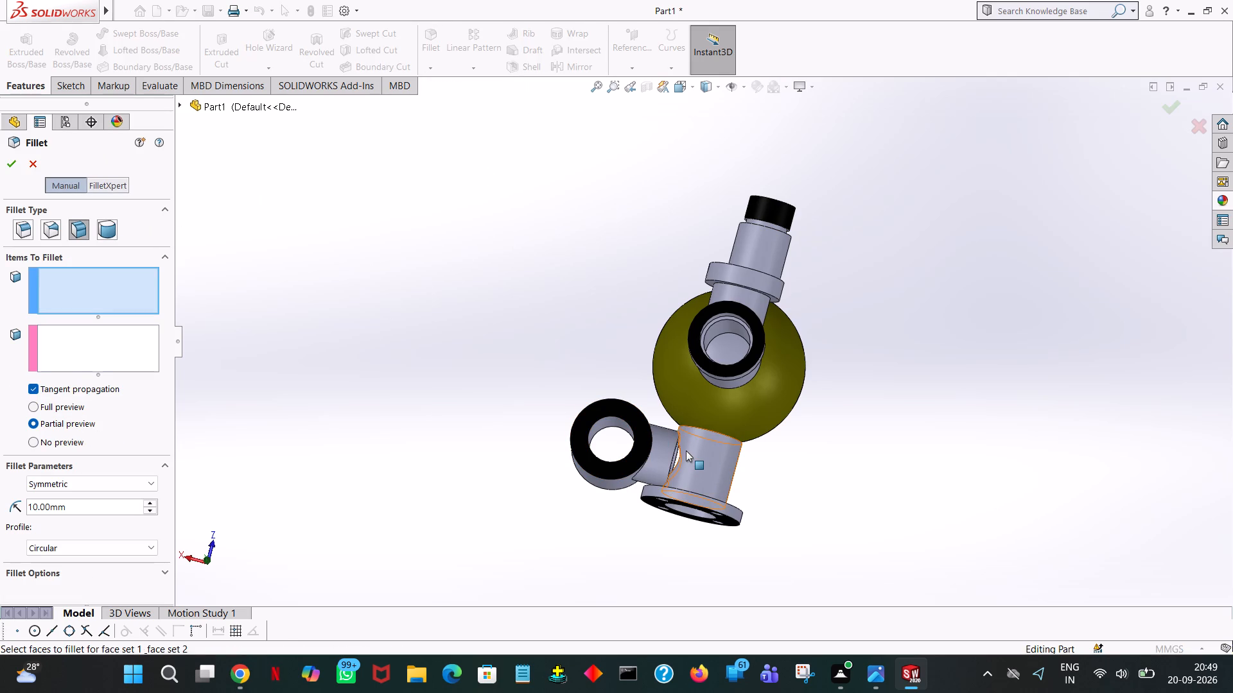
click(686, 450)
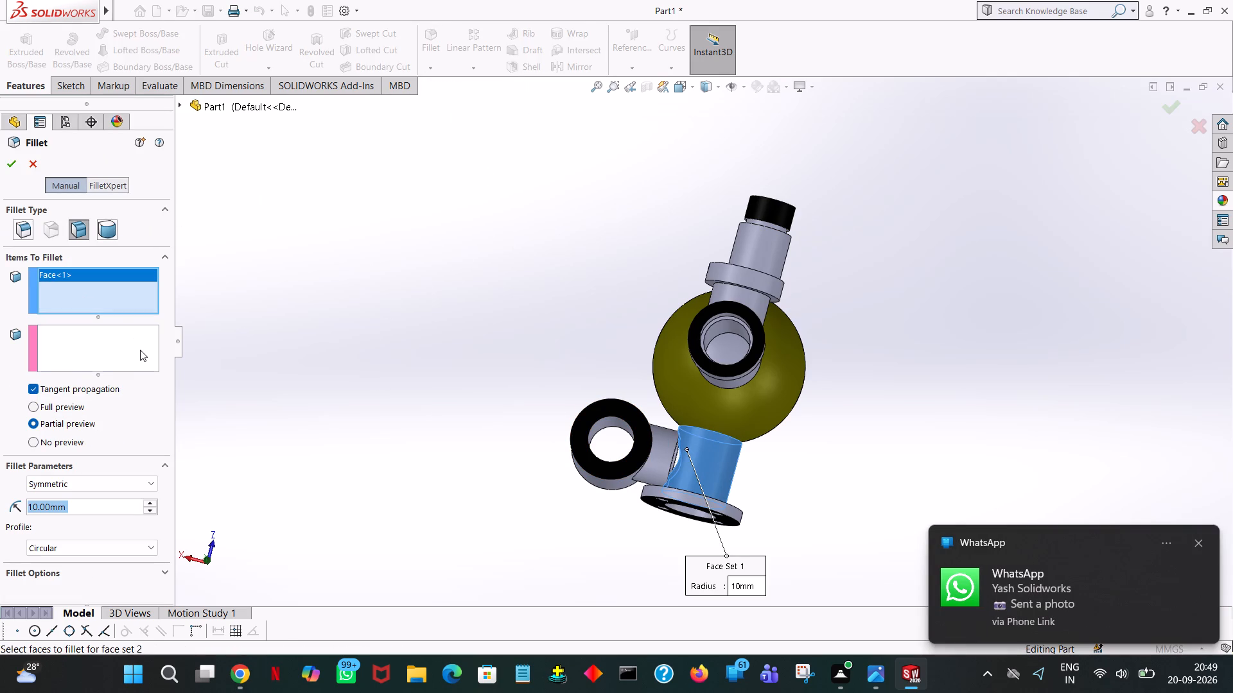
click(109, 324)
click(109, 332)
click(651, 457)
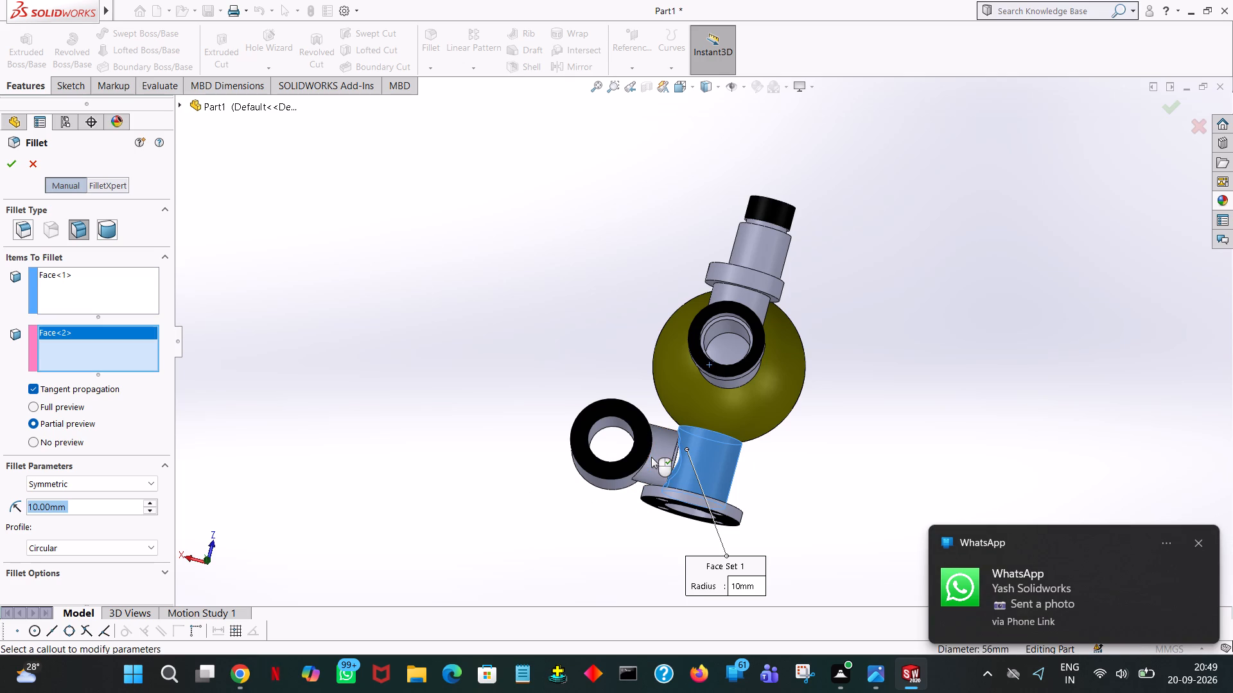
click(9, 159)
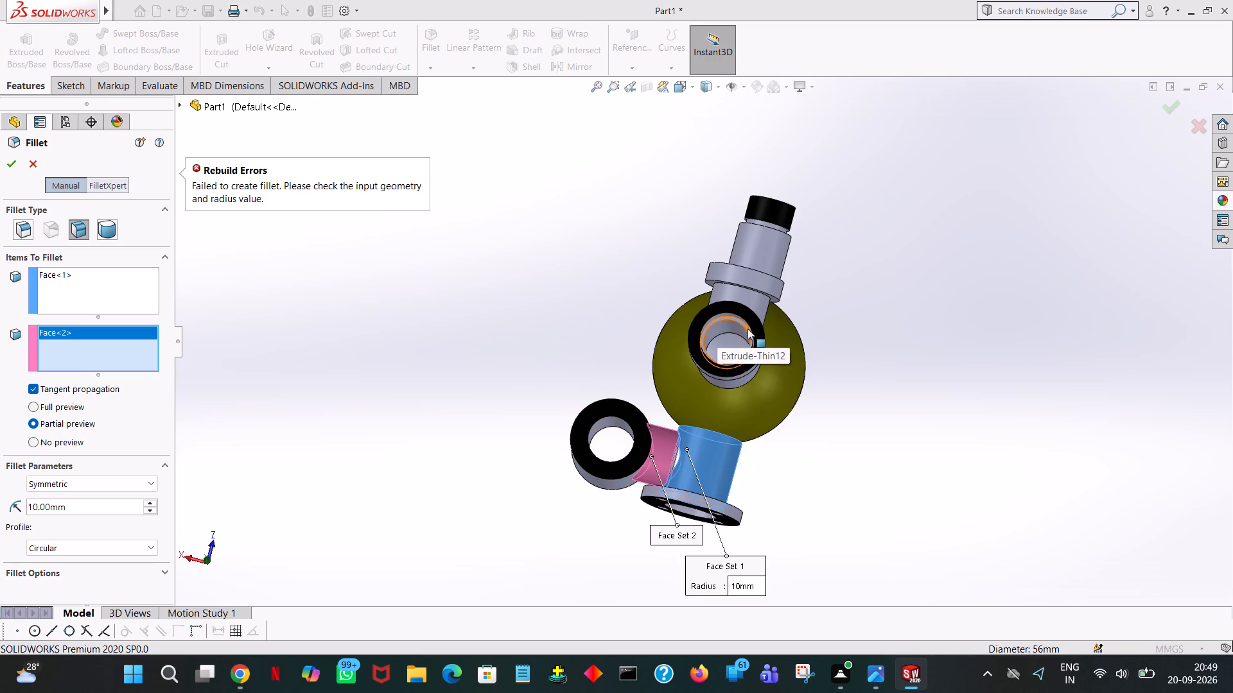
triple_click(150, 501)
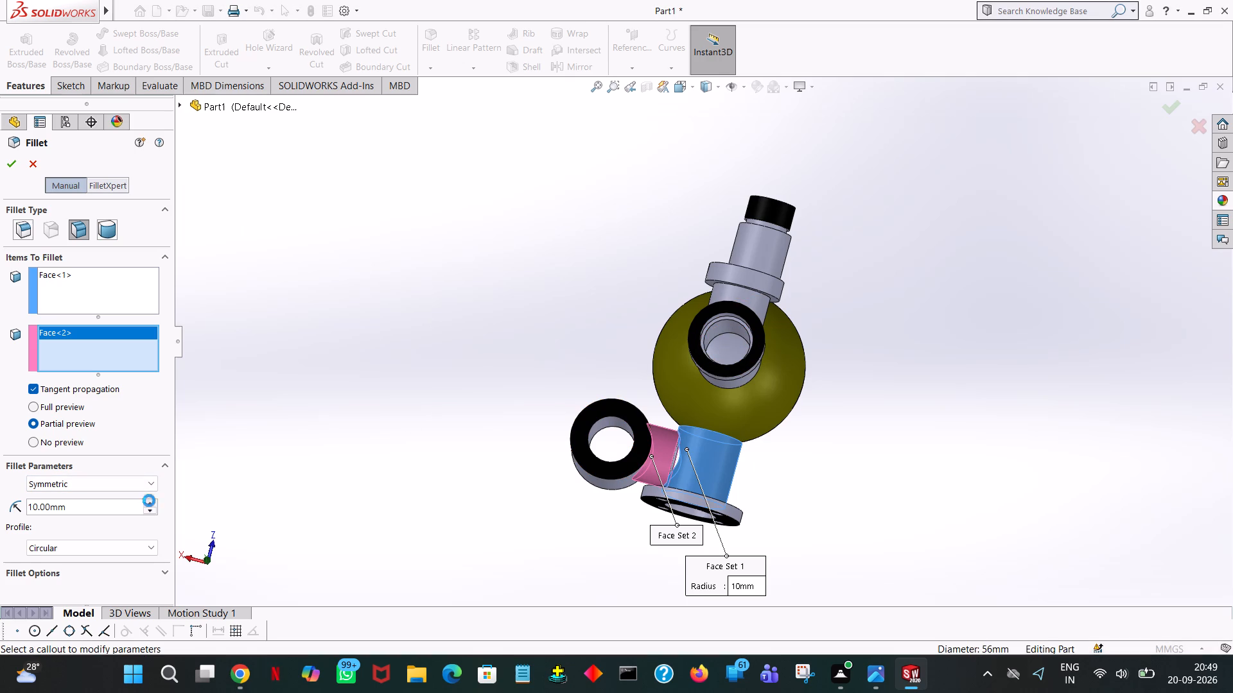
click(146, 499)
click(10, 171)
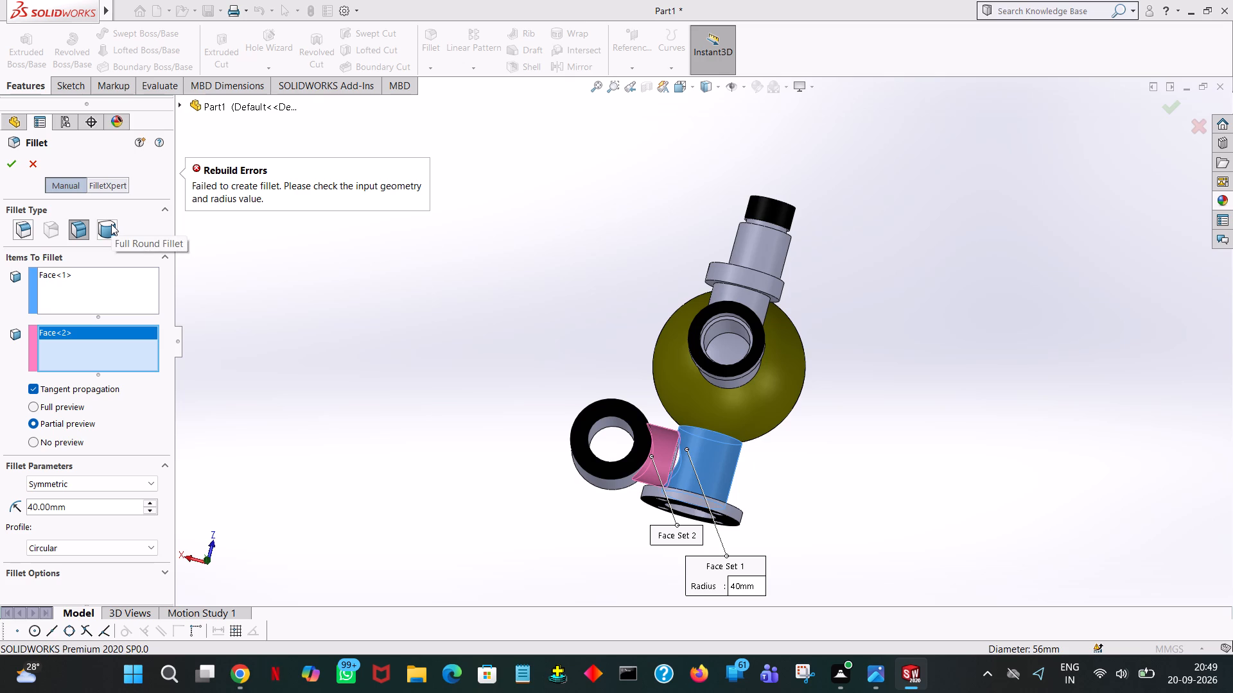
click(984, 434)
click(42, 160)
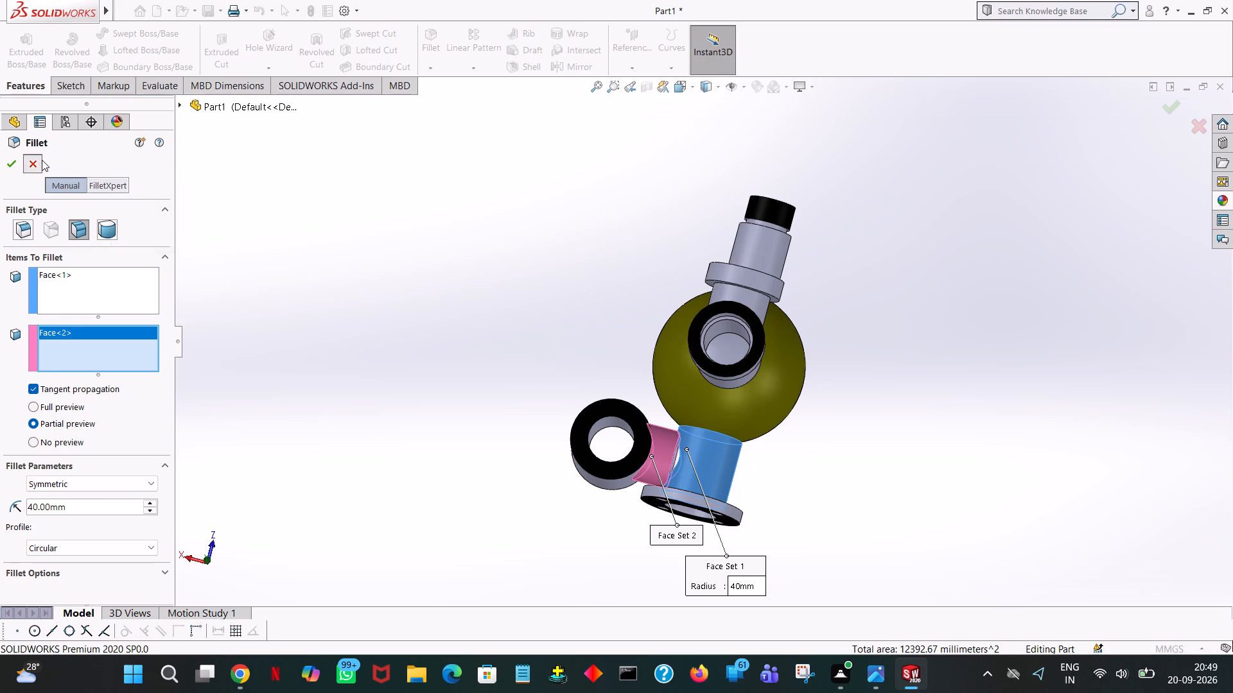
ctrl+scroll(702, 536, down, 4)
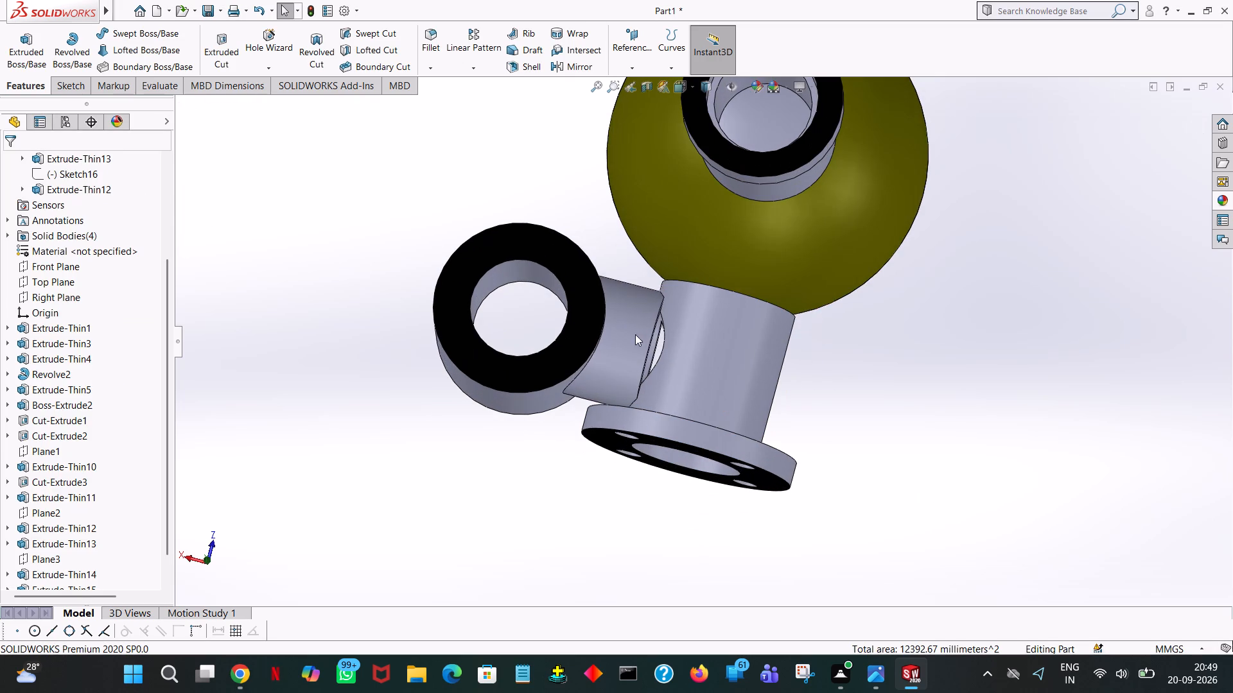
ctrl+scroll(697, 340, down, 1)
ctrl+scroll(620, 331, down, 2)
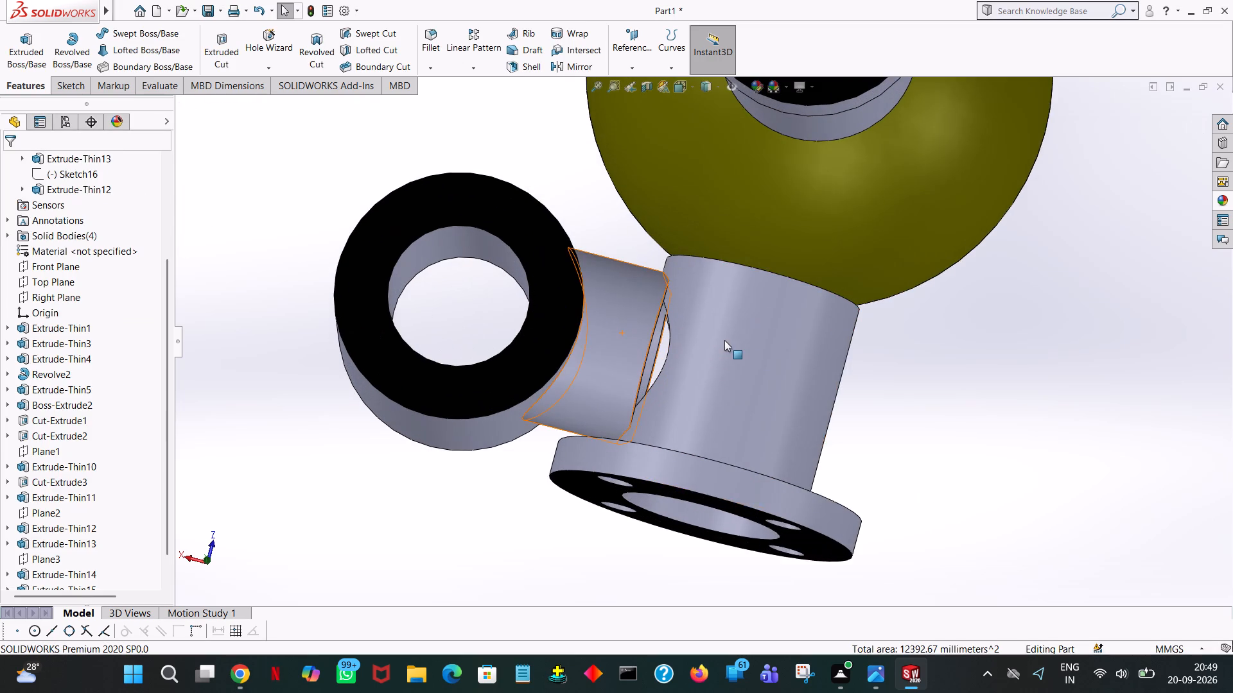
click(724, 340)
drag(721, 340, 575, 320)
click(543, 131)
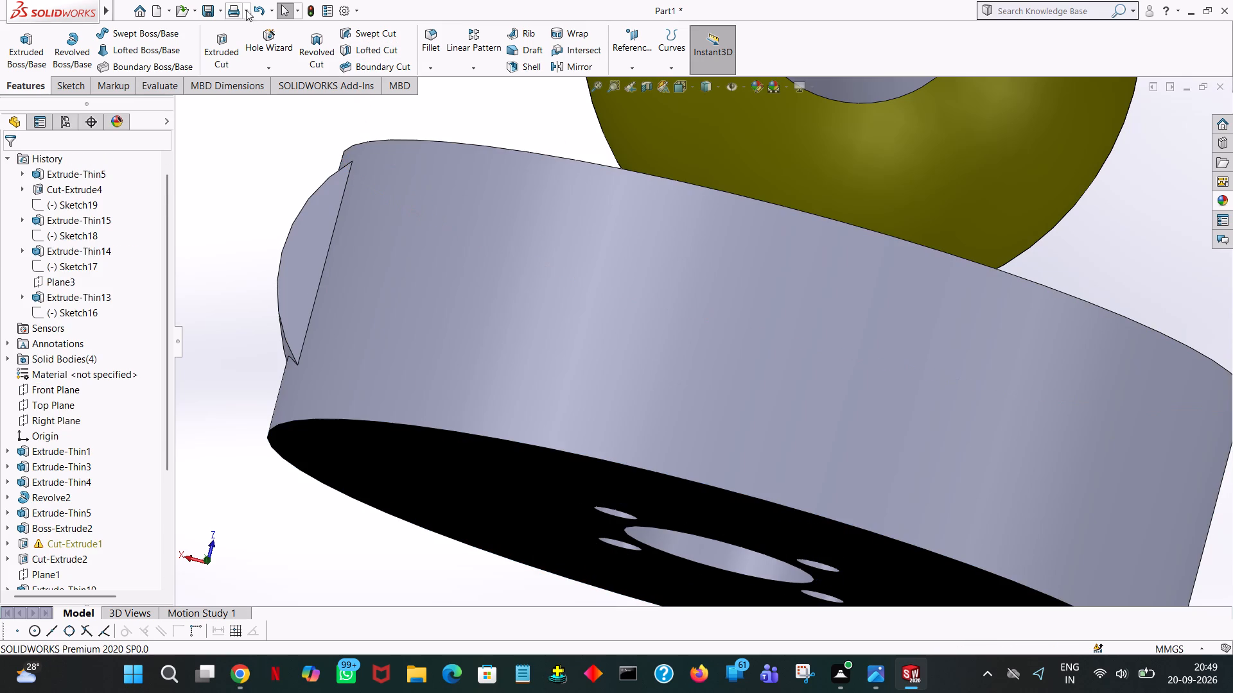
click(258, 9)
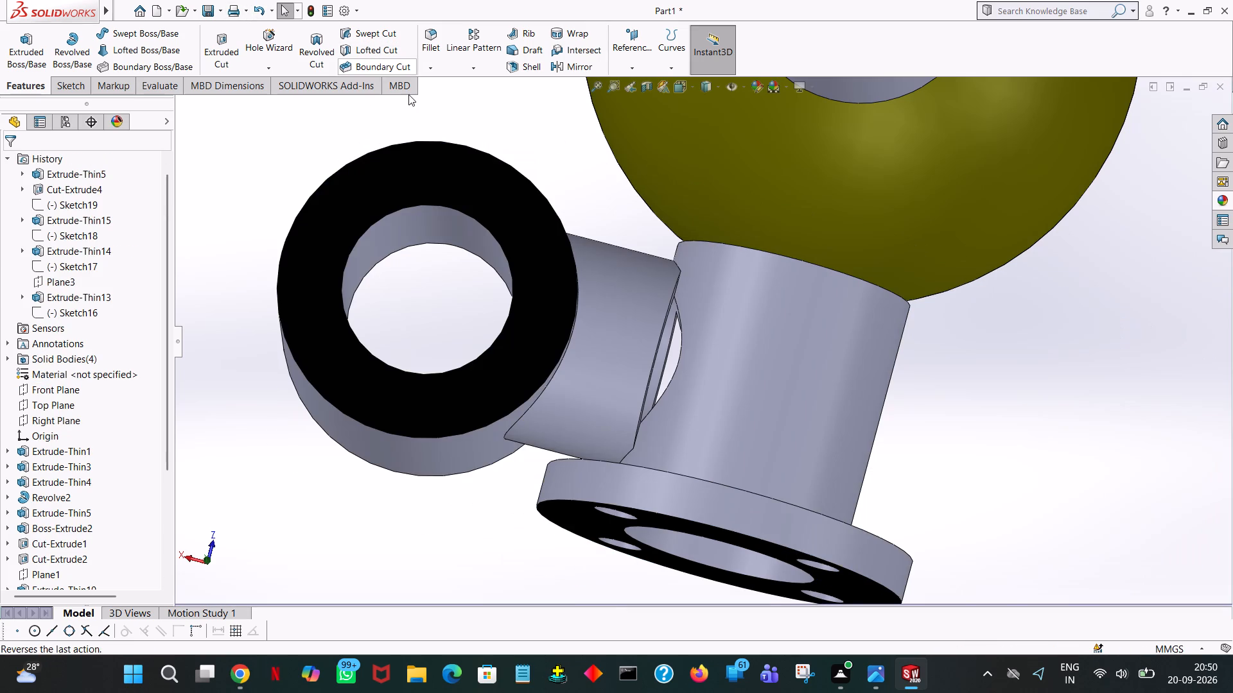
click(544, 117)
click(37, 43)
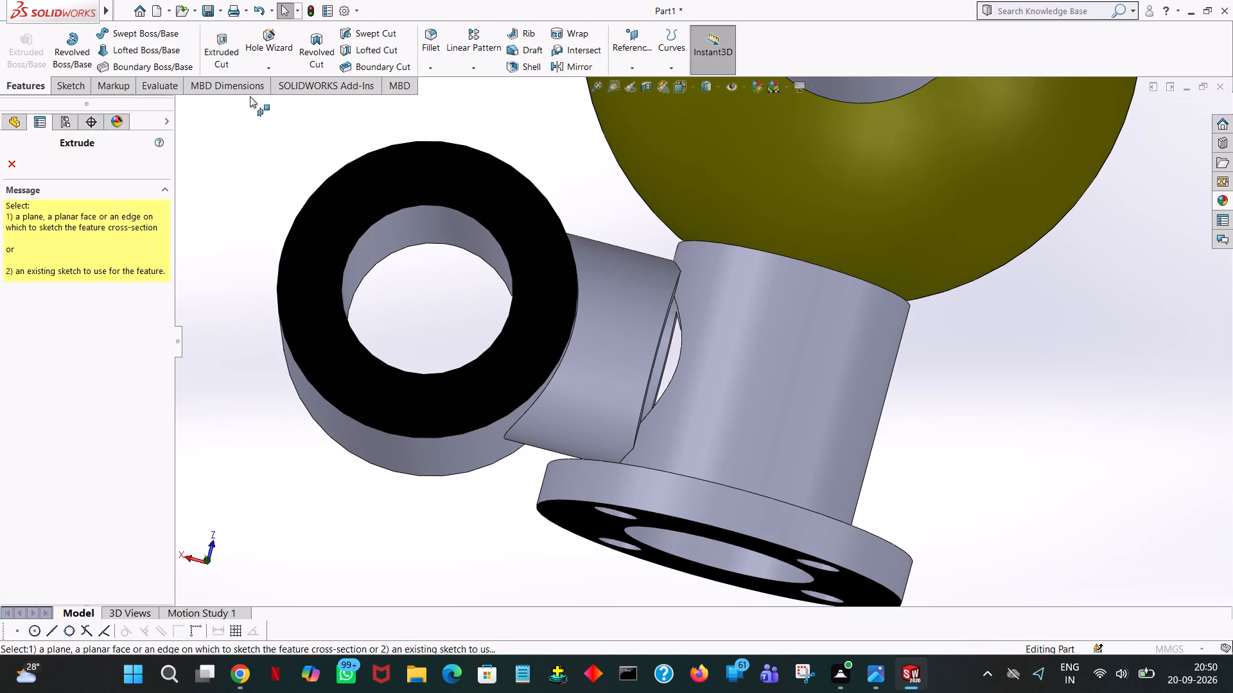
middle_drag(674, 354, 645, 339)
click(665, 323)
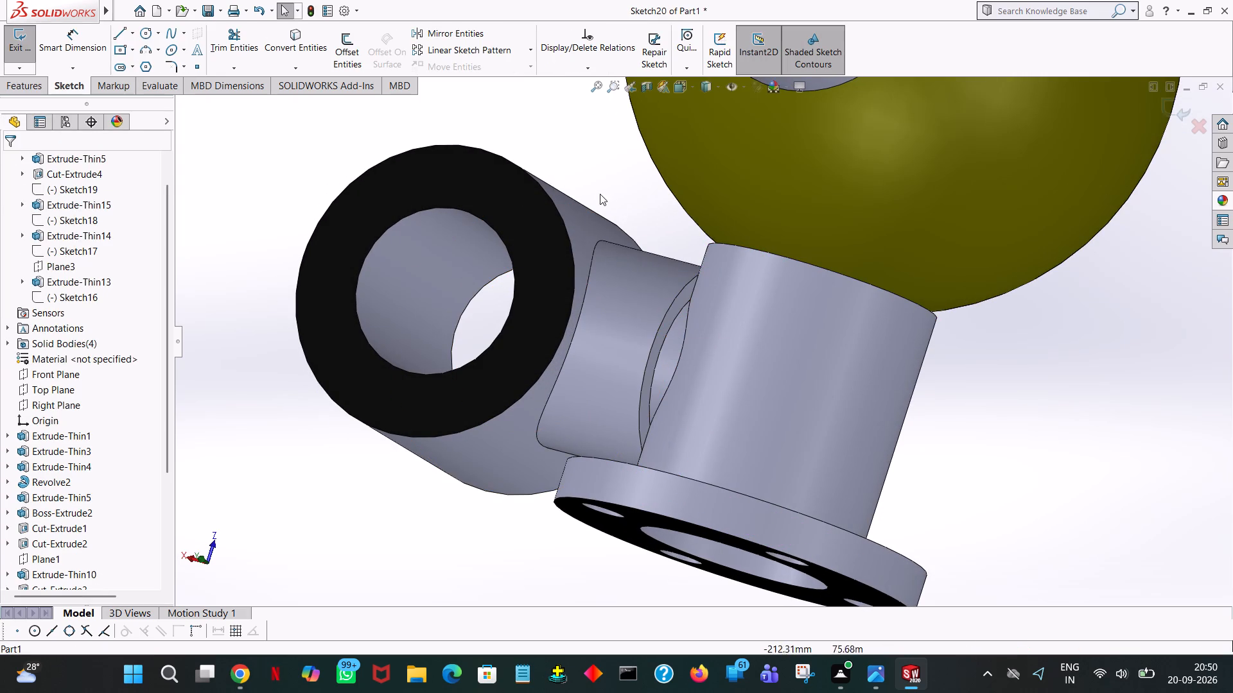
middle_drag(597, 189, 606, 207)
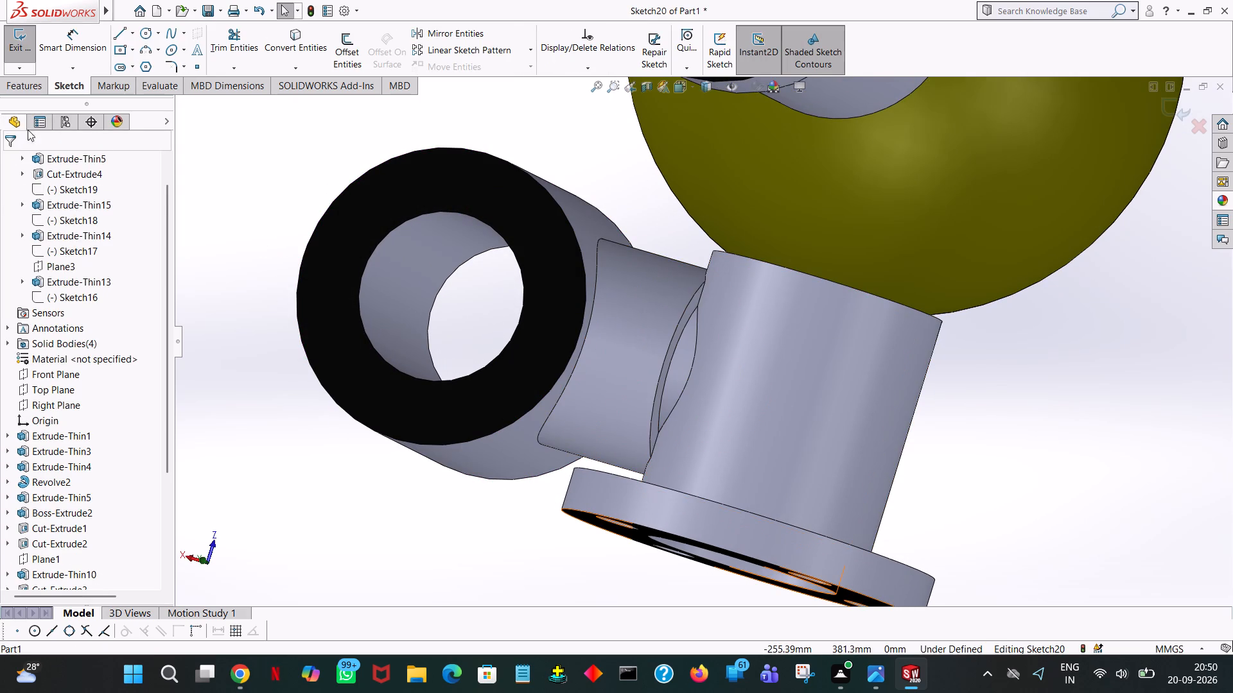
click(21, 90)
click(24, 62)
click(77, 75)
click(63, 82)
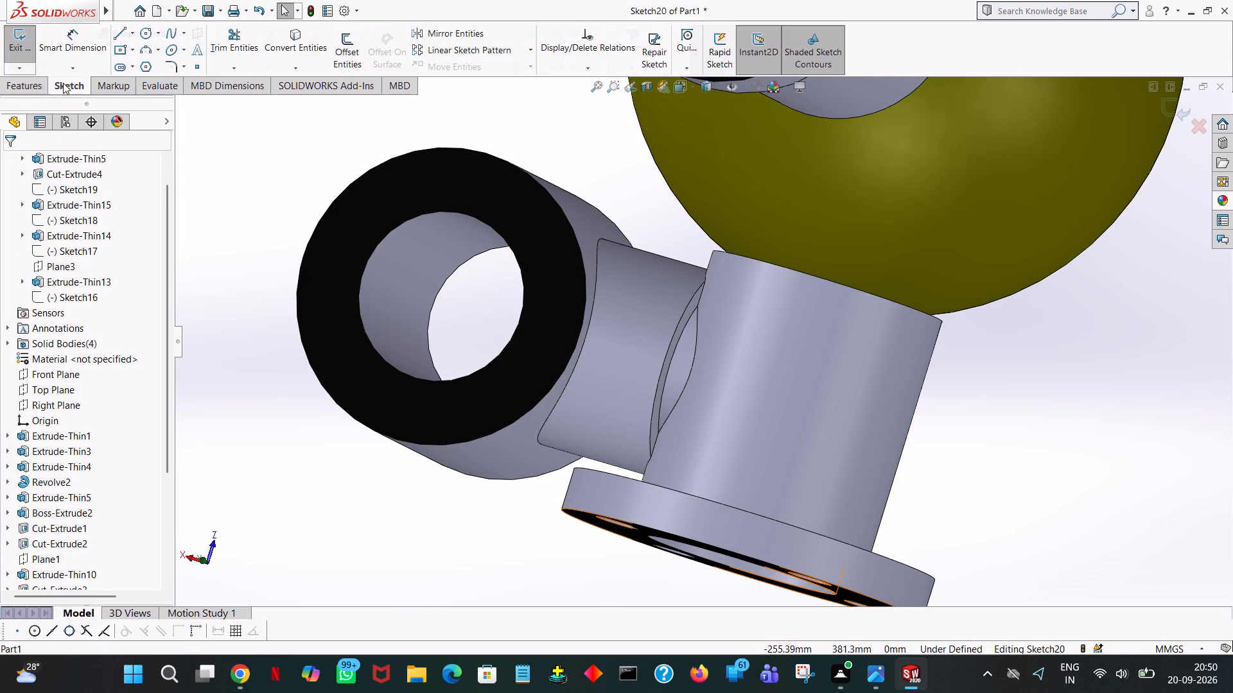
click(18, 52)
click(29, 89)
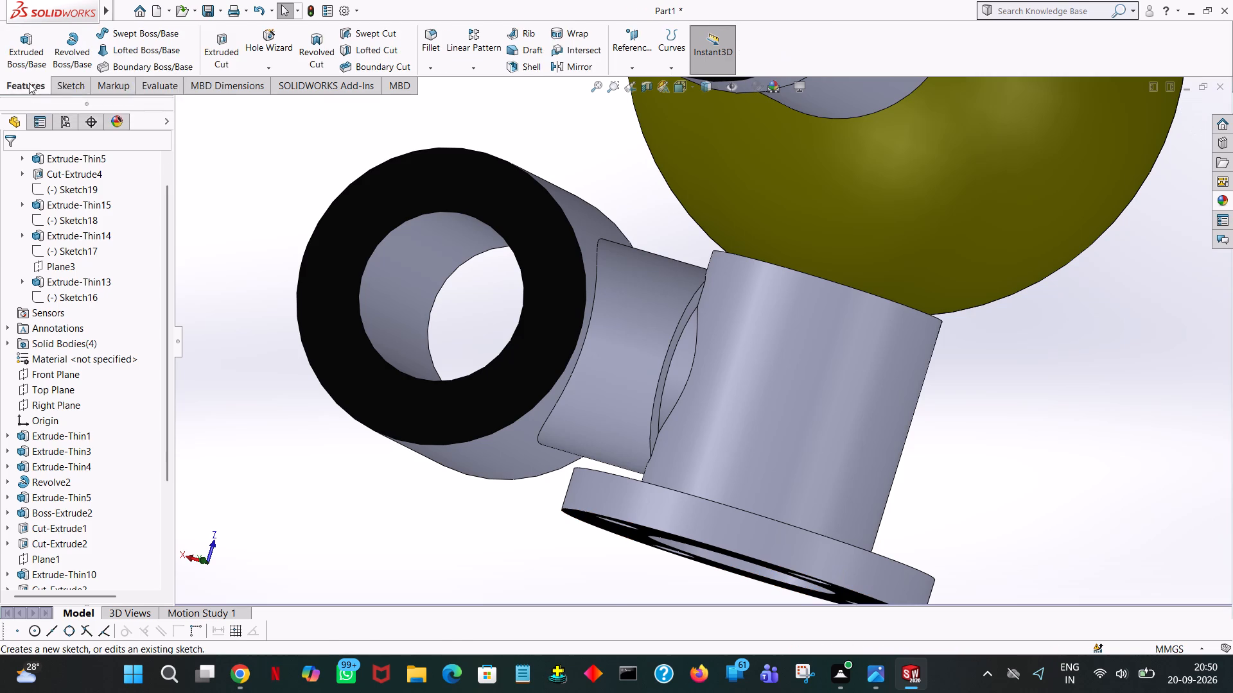
Start an Extruded Boss on the flat face where the short branch meets the flange neck and sketch a 20 mm radius circle.
click(27, 55)
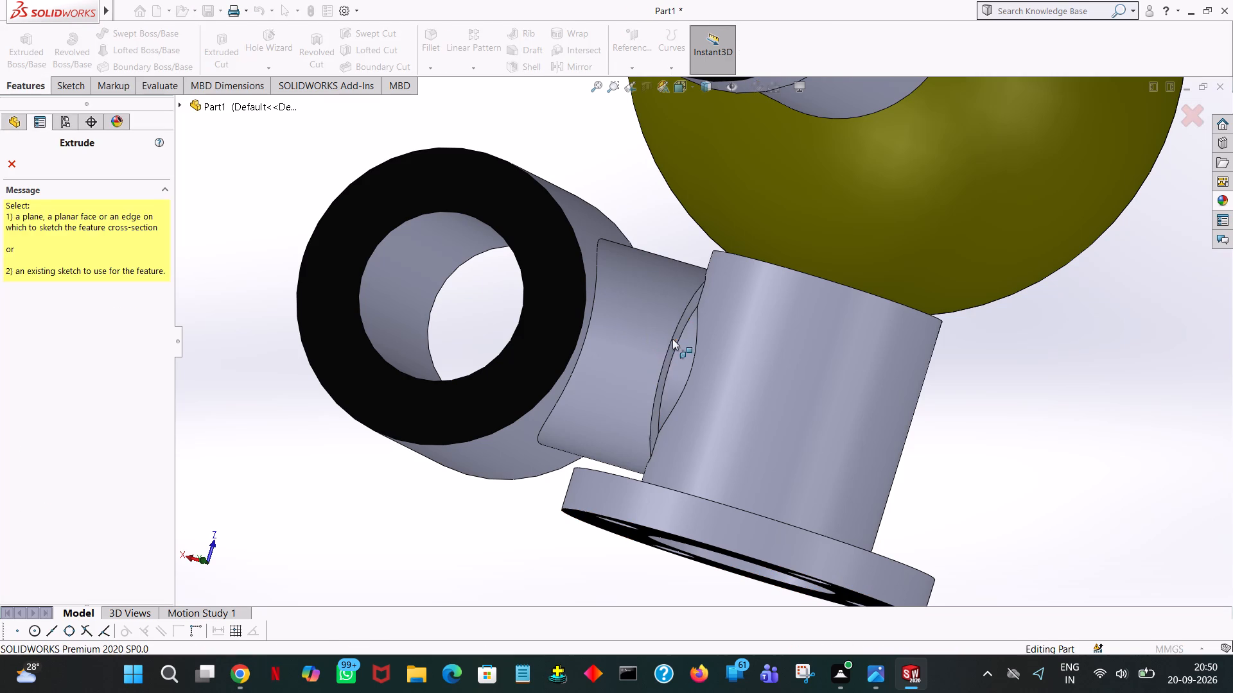
click(675, 340)
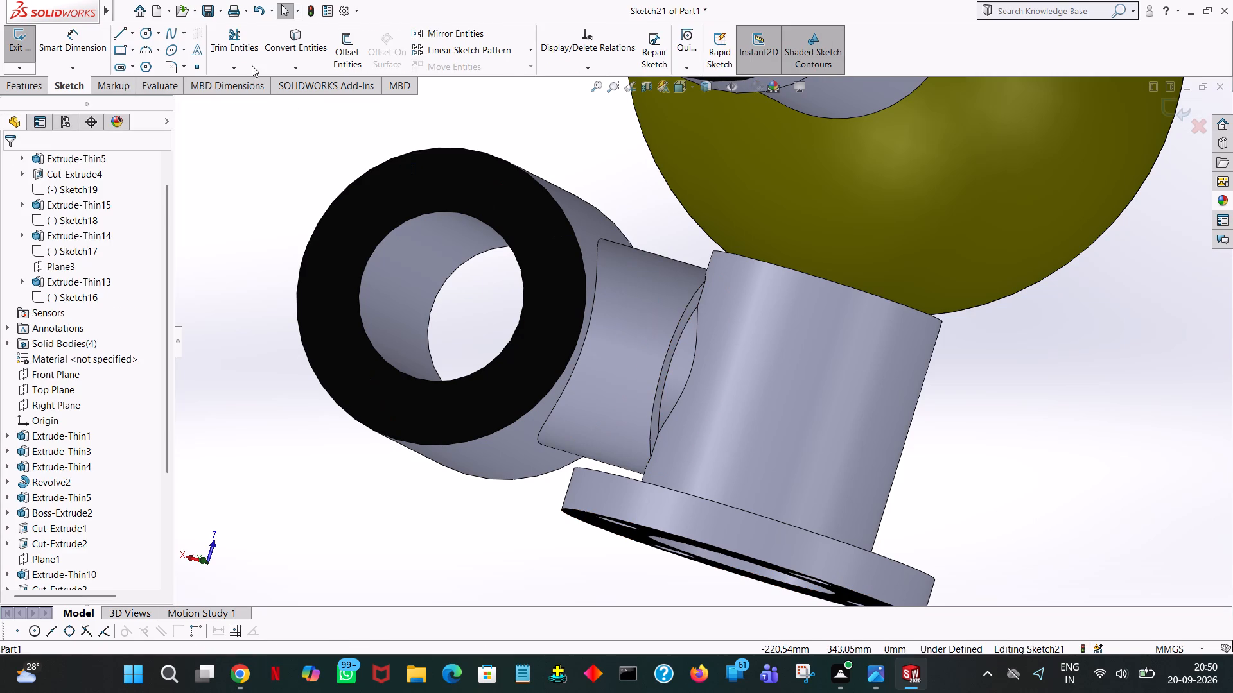
click(148, 35)
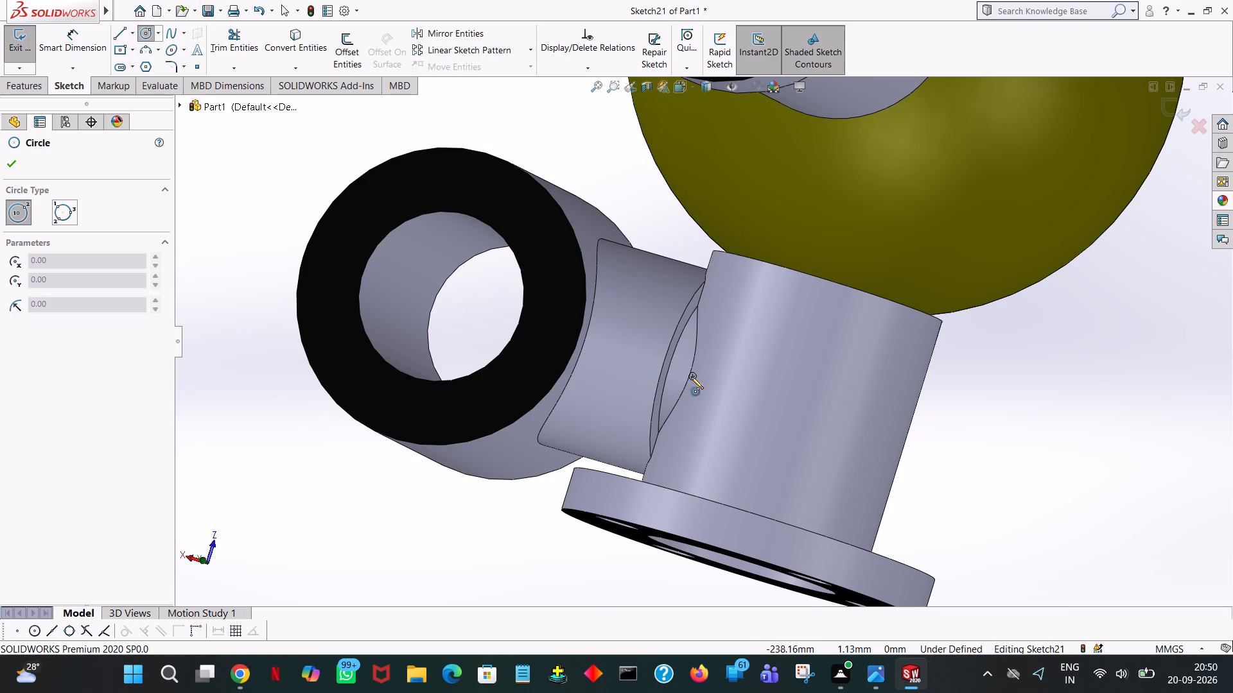
click(692, 376)
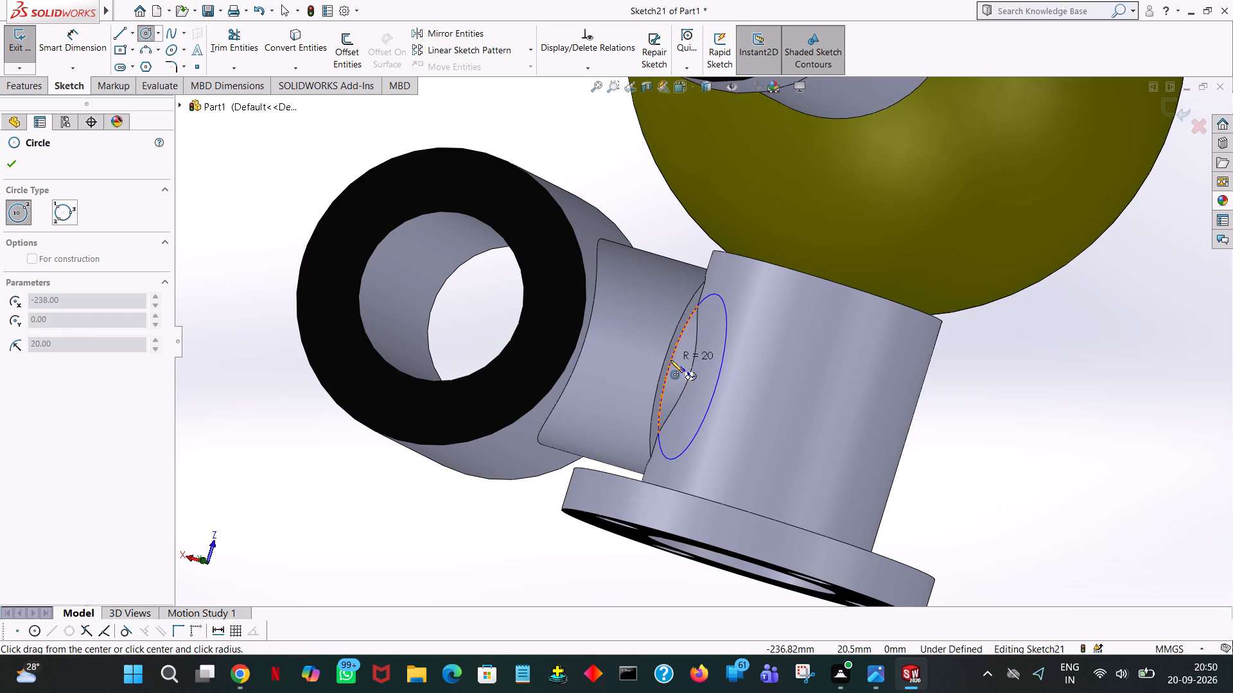
click(670, 360)
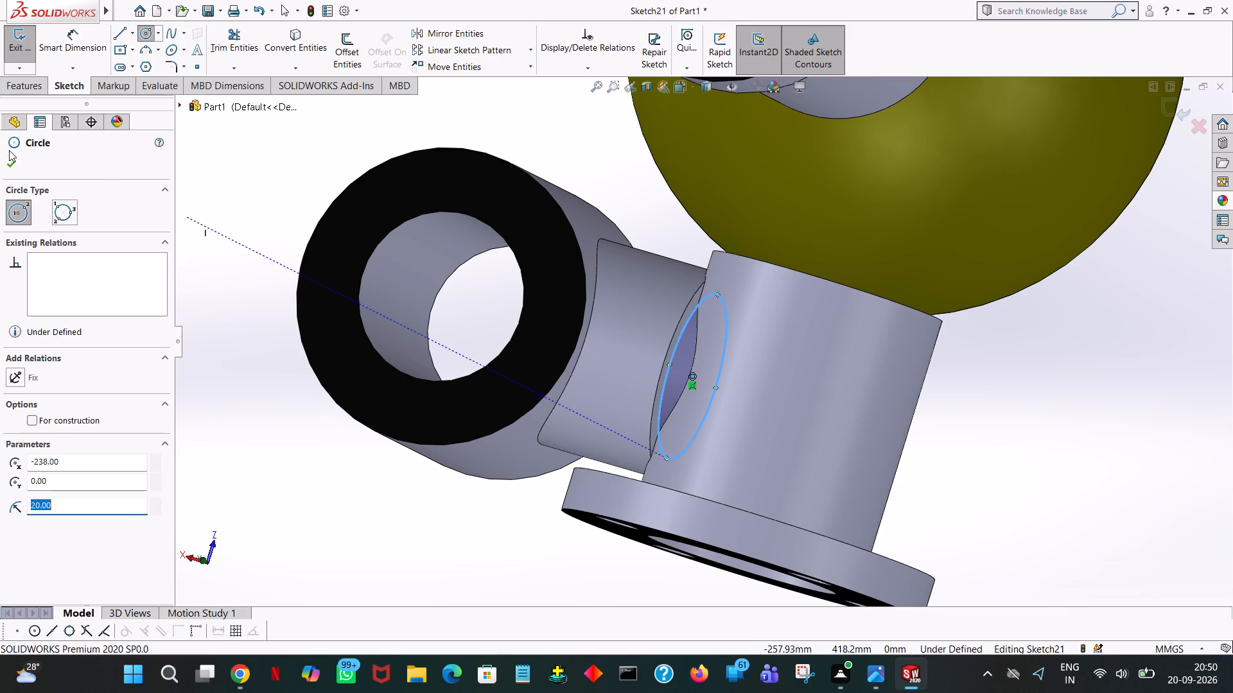
click(10, 165)
middle_drag(527, 176, 533, 182)
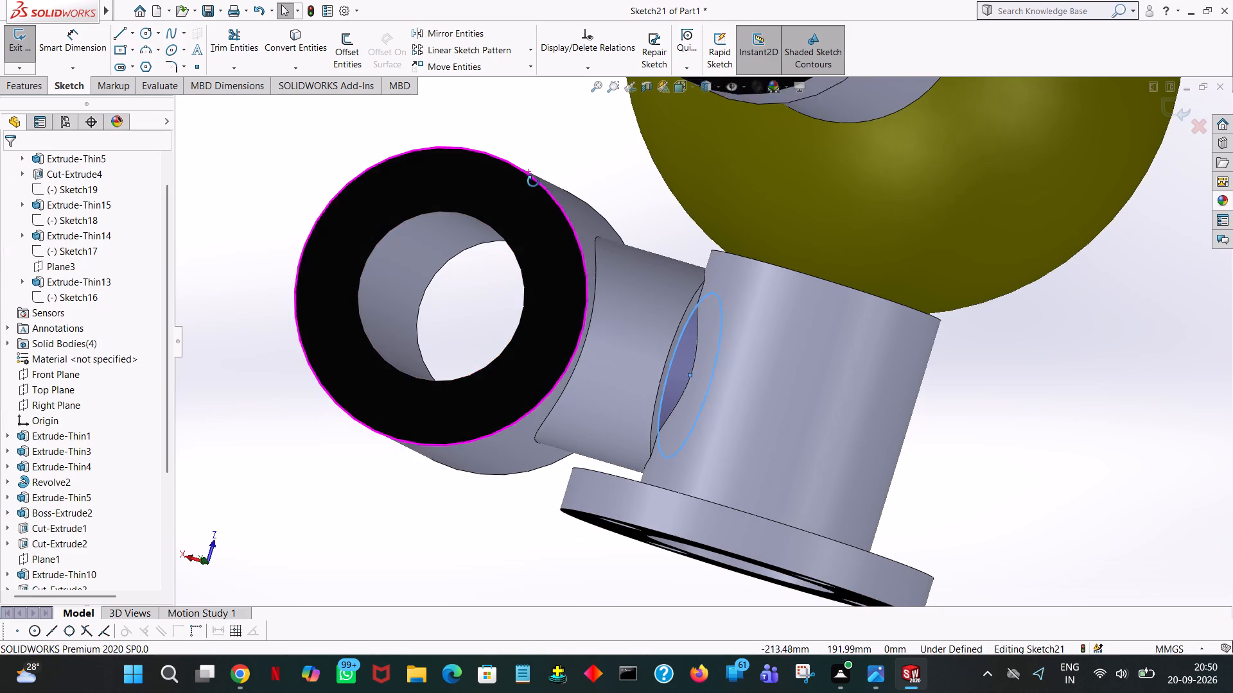
middle_drag(533, 182, 548, 198)
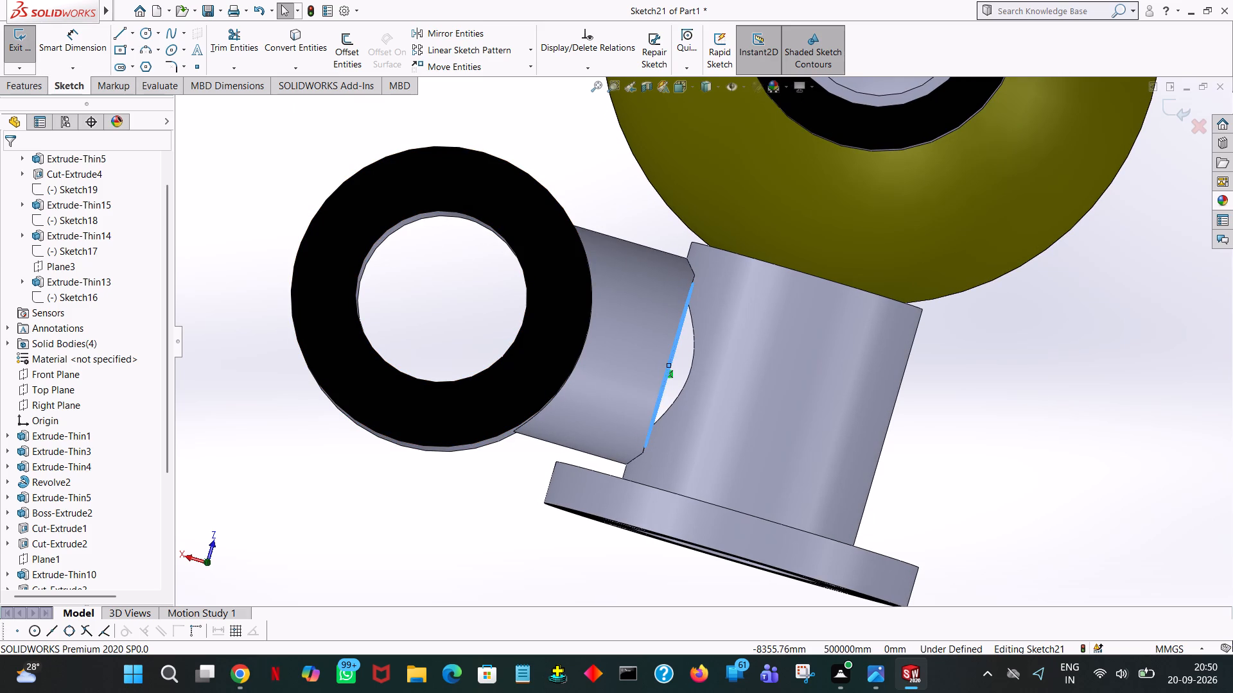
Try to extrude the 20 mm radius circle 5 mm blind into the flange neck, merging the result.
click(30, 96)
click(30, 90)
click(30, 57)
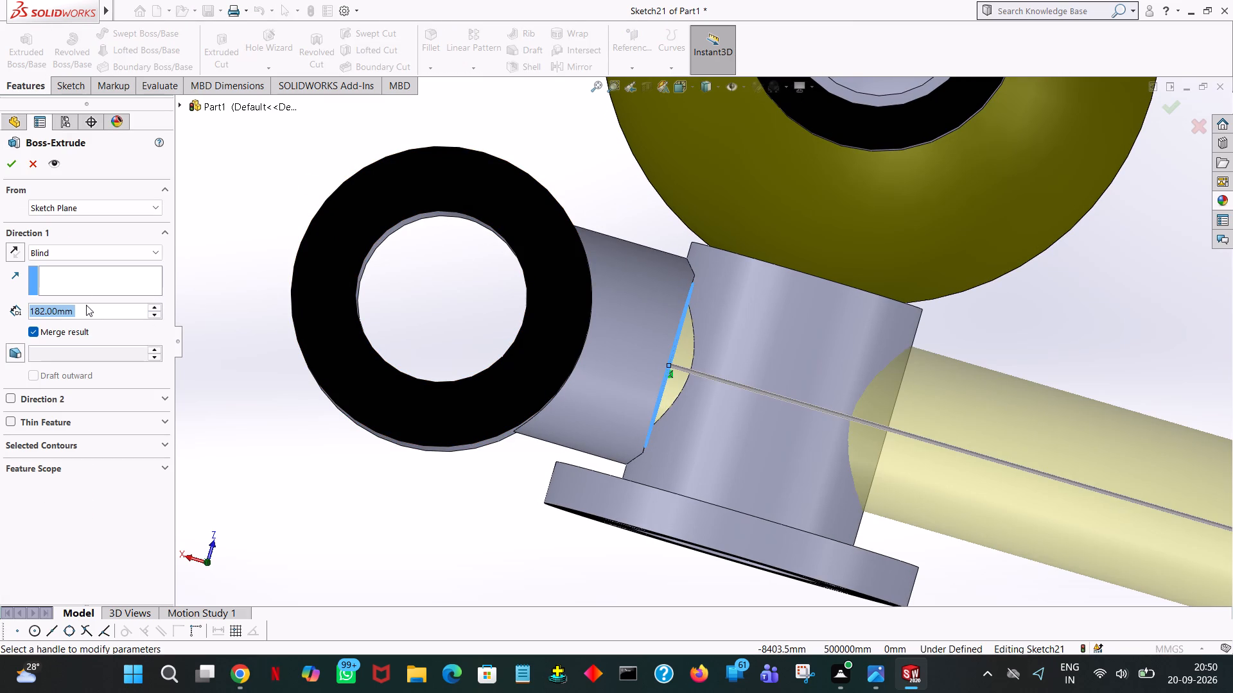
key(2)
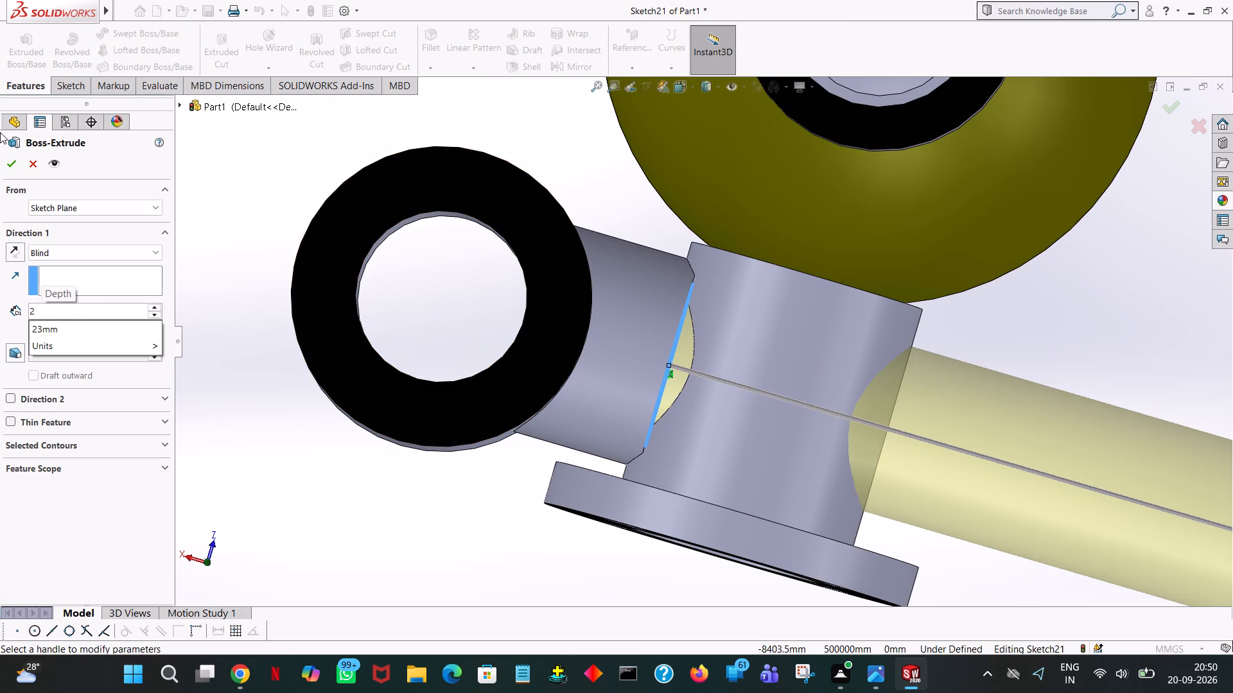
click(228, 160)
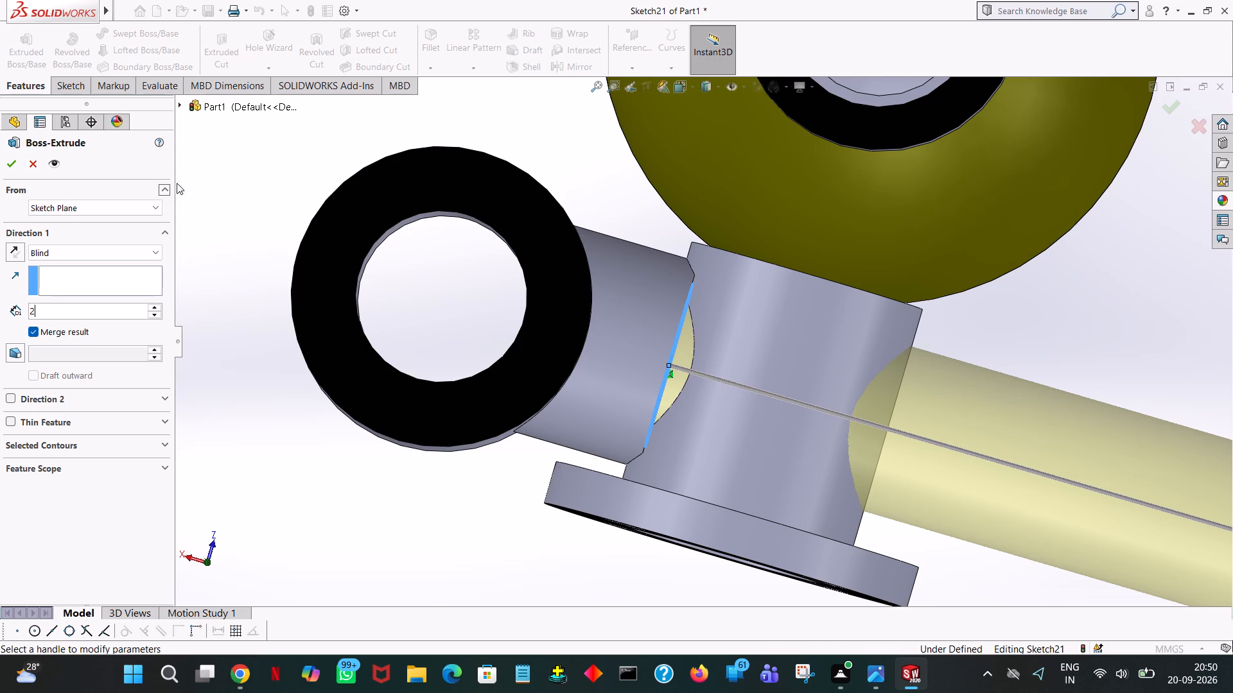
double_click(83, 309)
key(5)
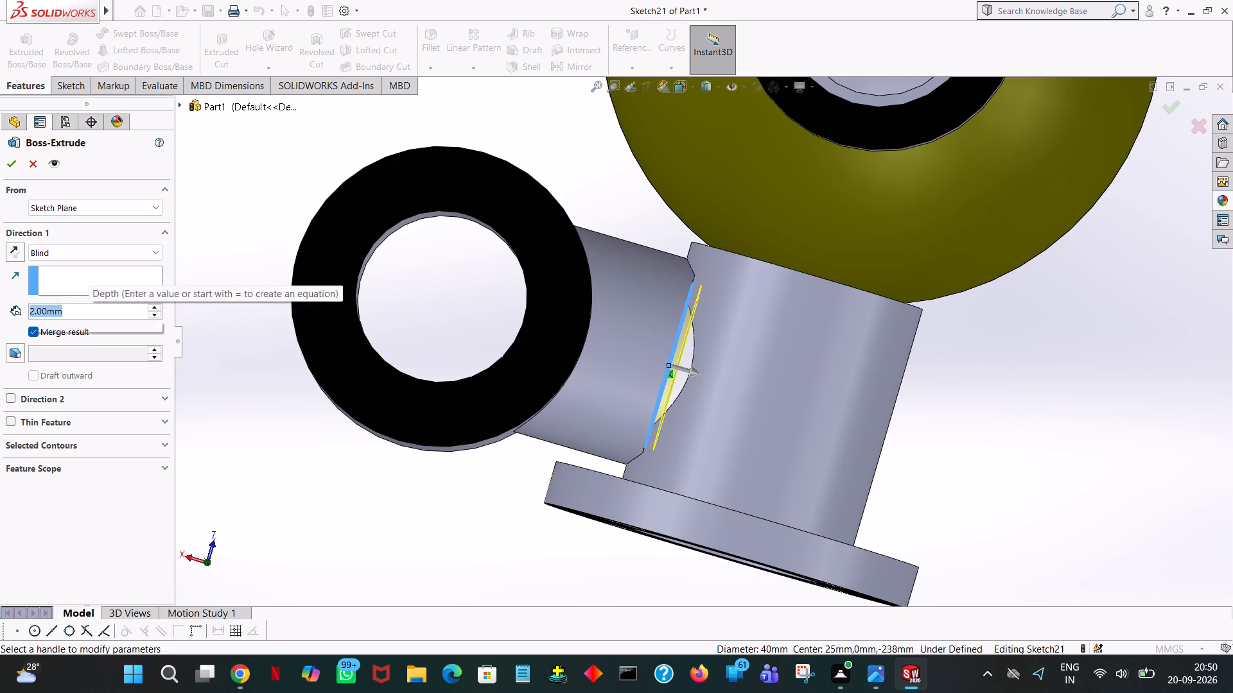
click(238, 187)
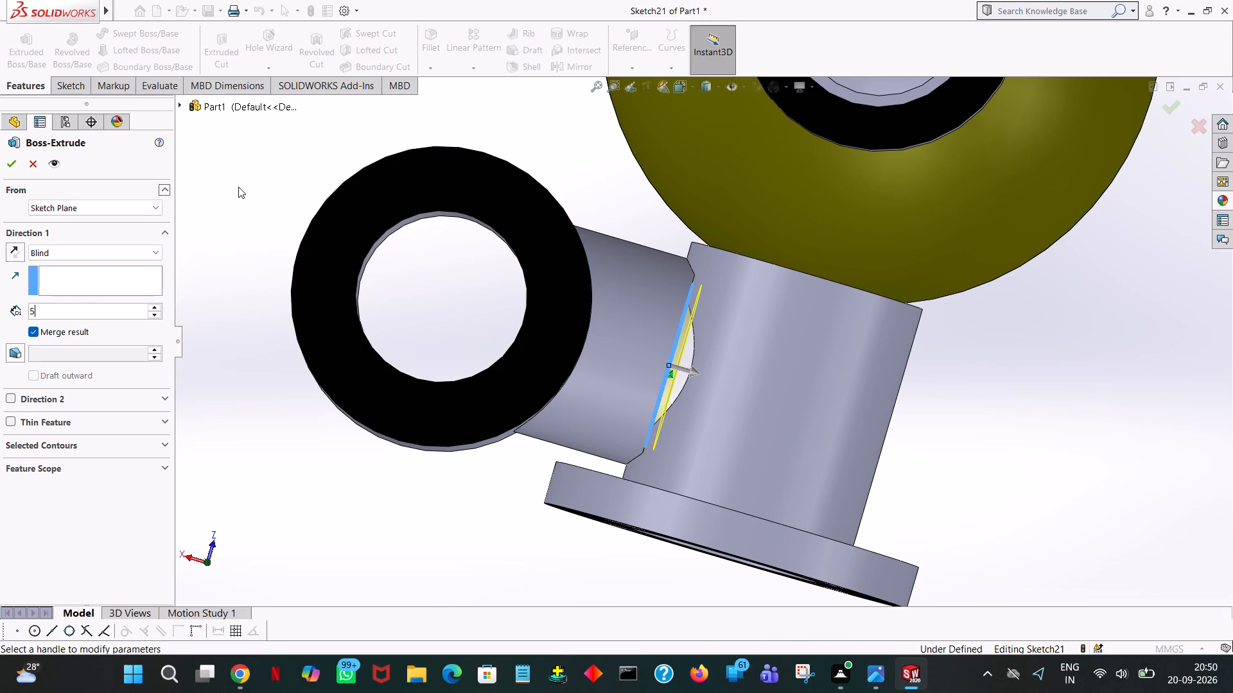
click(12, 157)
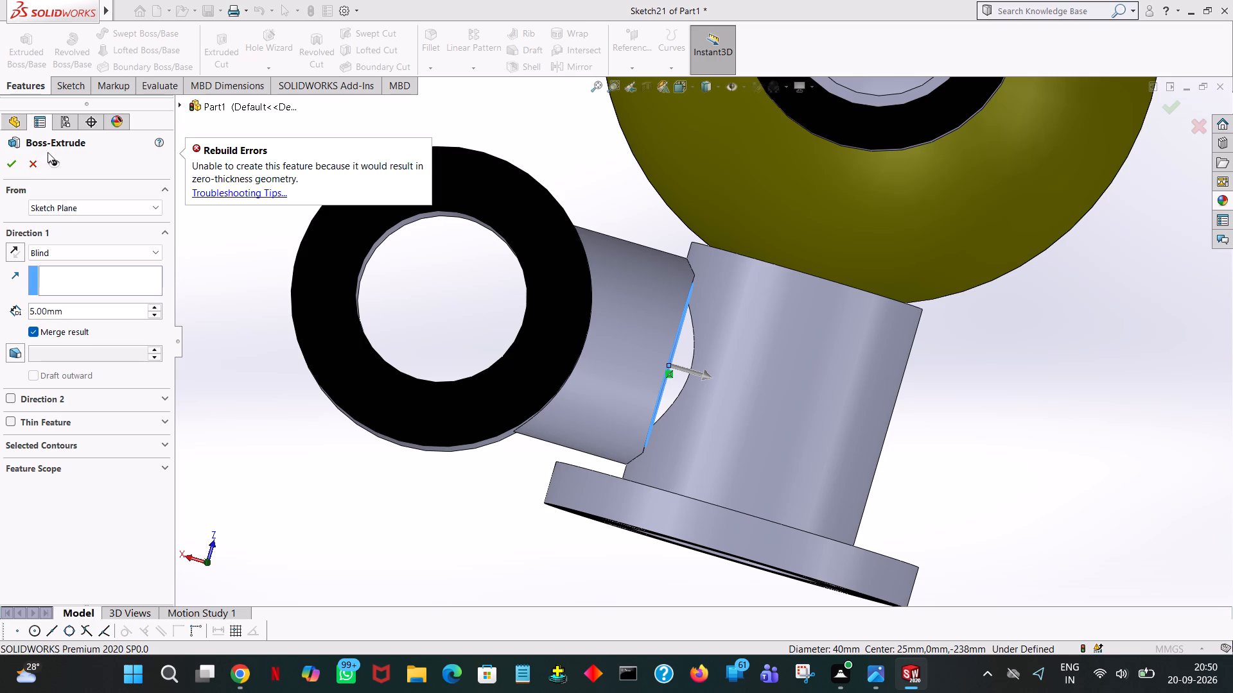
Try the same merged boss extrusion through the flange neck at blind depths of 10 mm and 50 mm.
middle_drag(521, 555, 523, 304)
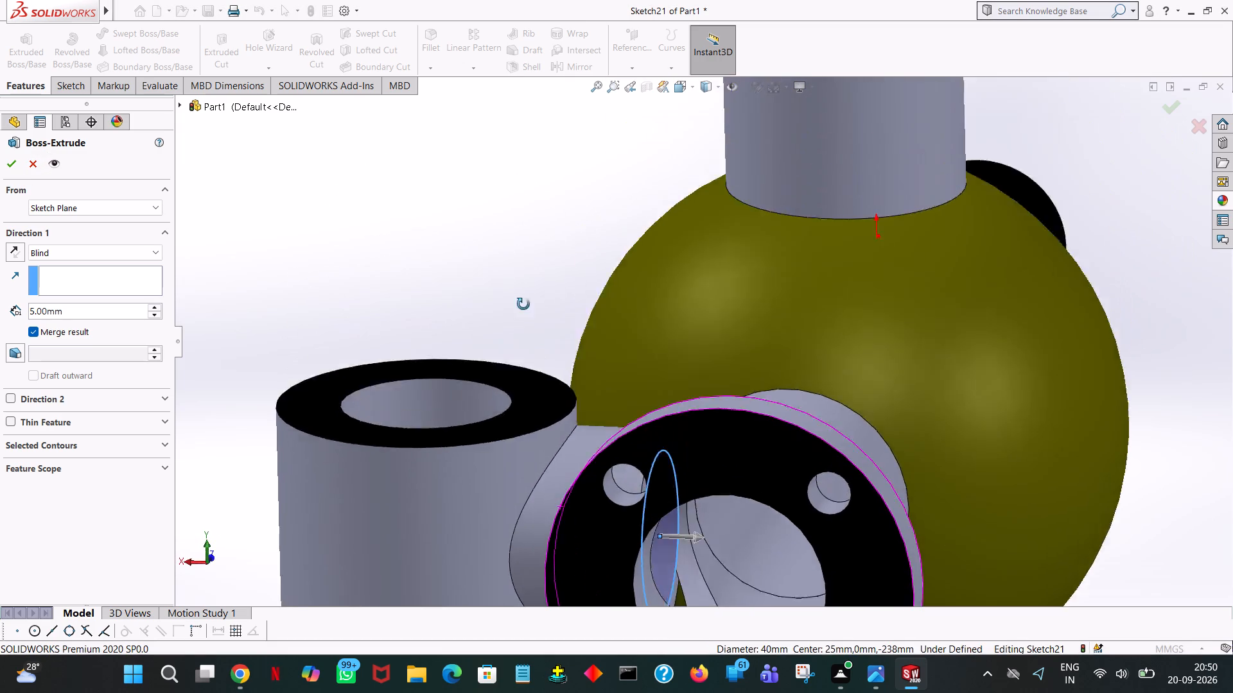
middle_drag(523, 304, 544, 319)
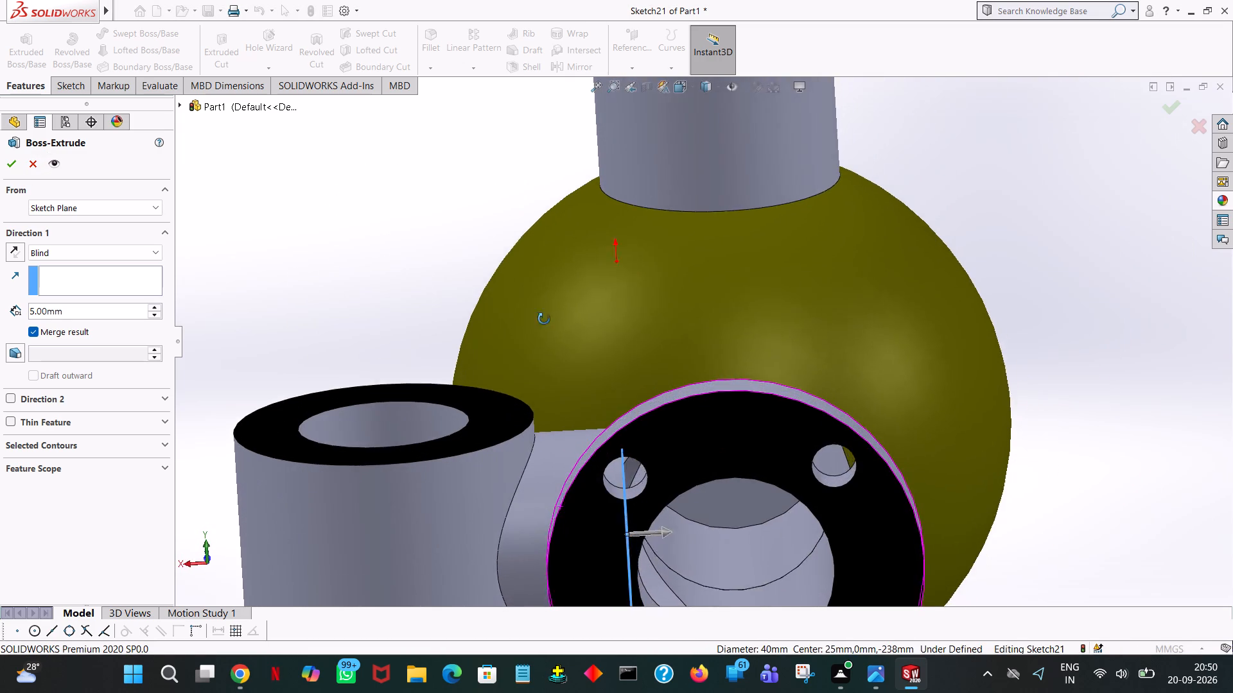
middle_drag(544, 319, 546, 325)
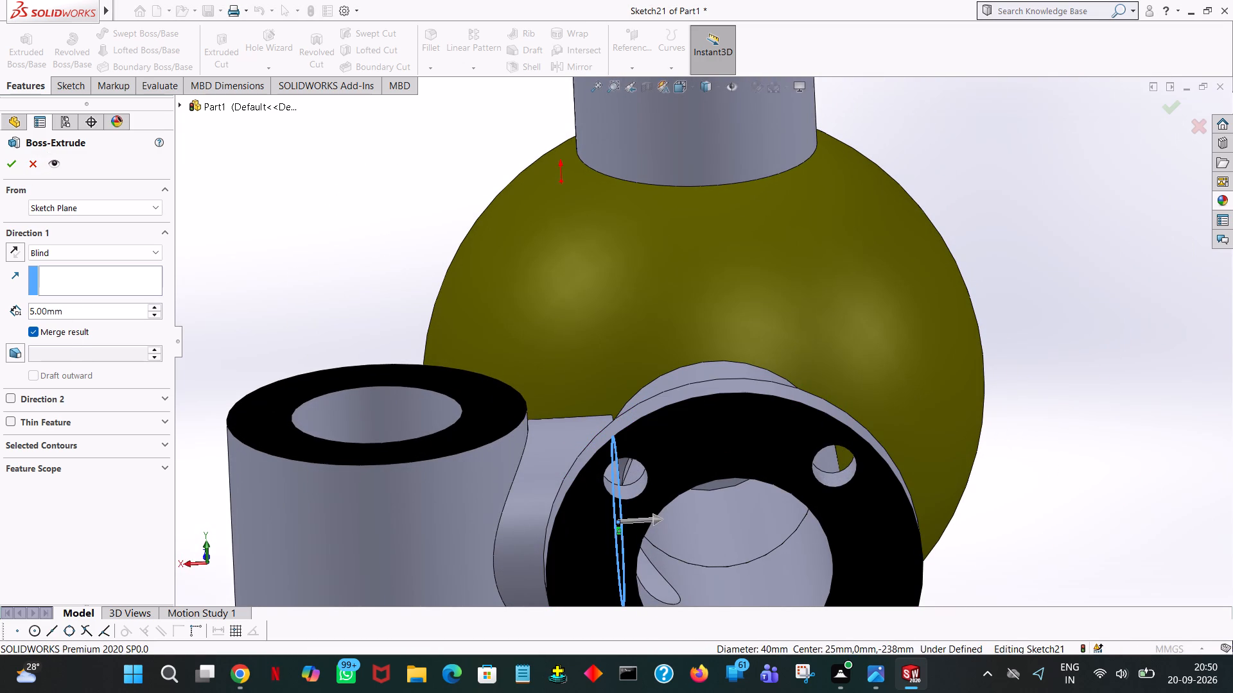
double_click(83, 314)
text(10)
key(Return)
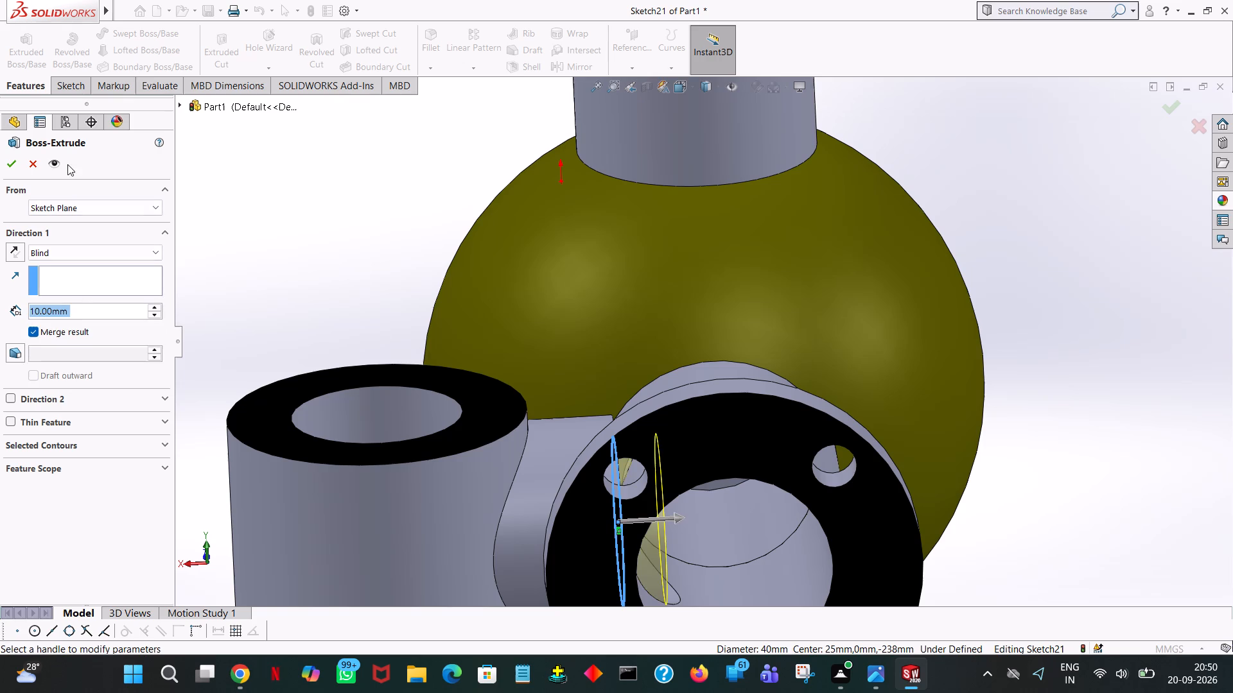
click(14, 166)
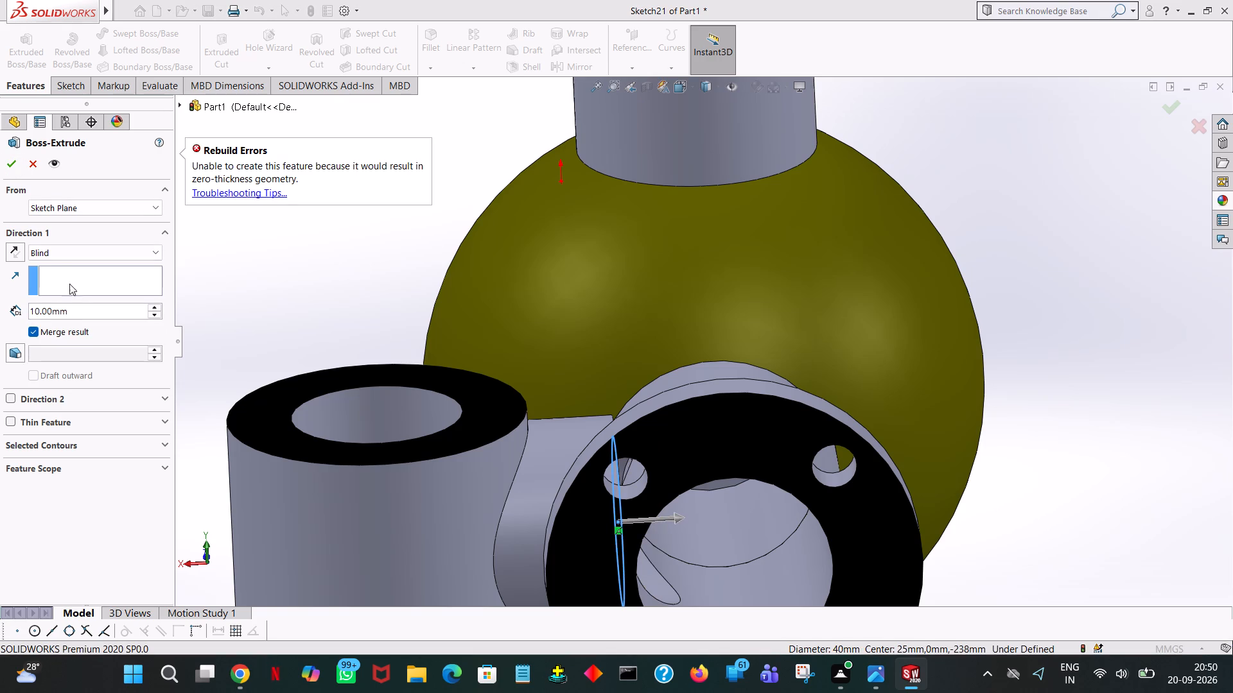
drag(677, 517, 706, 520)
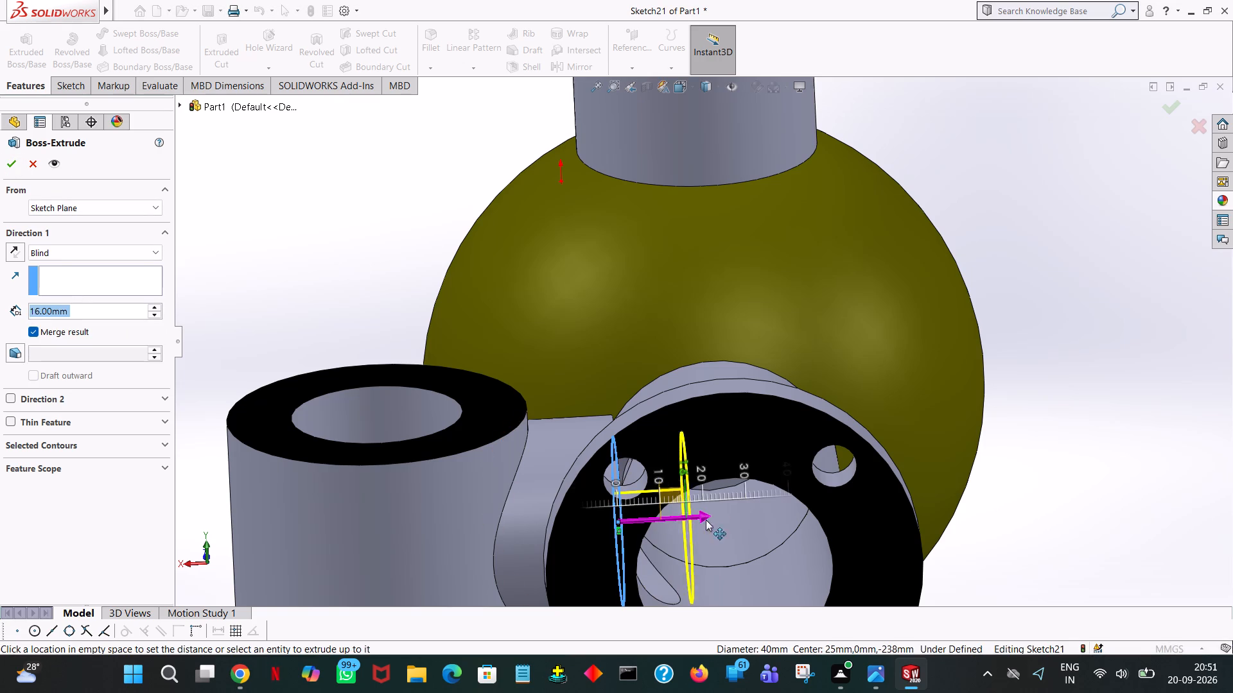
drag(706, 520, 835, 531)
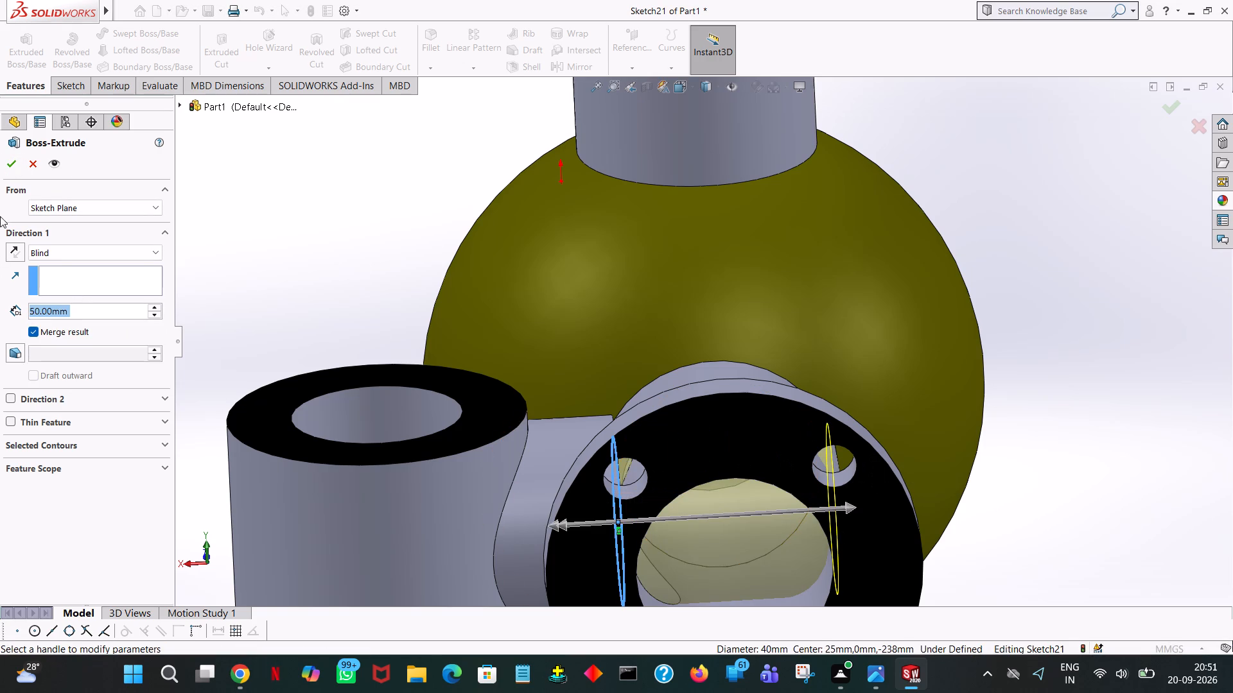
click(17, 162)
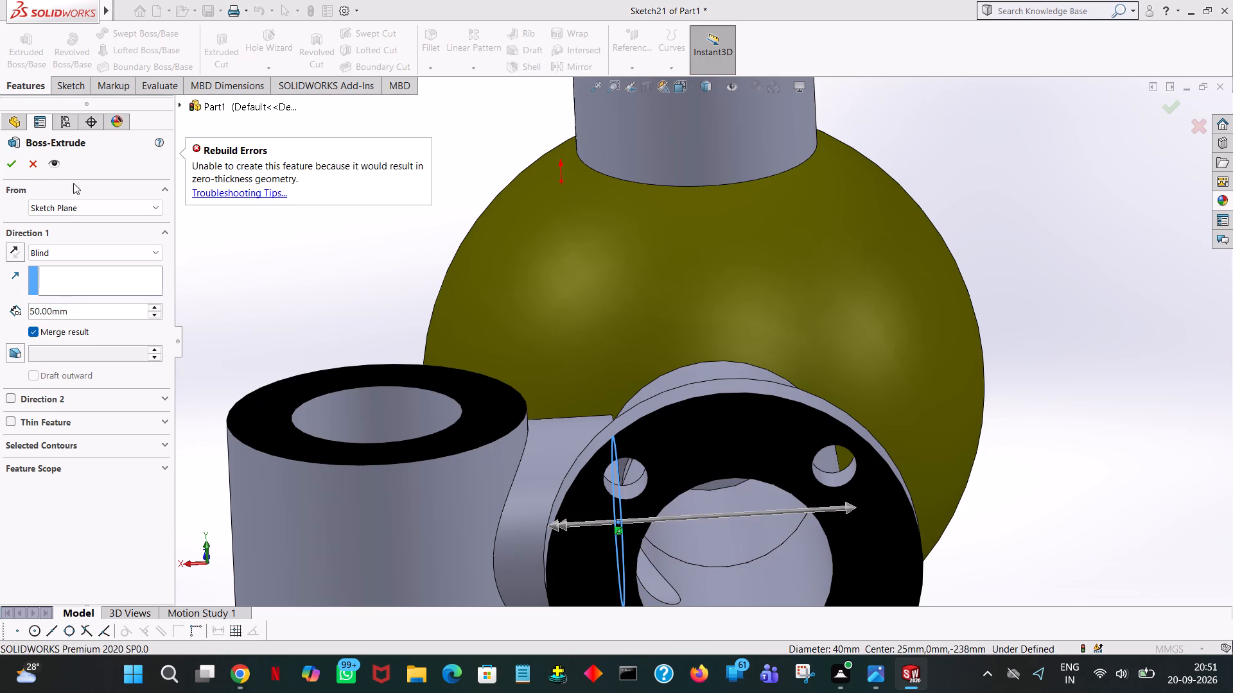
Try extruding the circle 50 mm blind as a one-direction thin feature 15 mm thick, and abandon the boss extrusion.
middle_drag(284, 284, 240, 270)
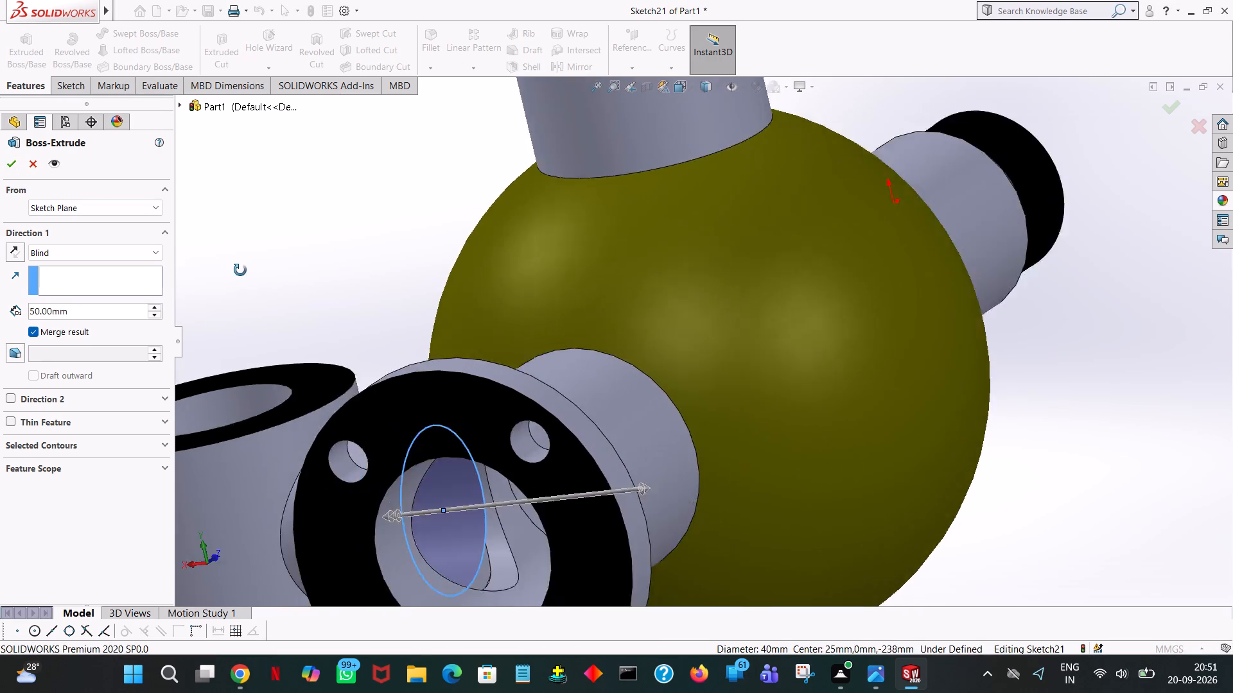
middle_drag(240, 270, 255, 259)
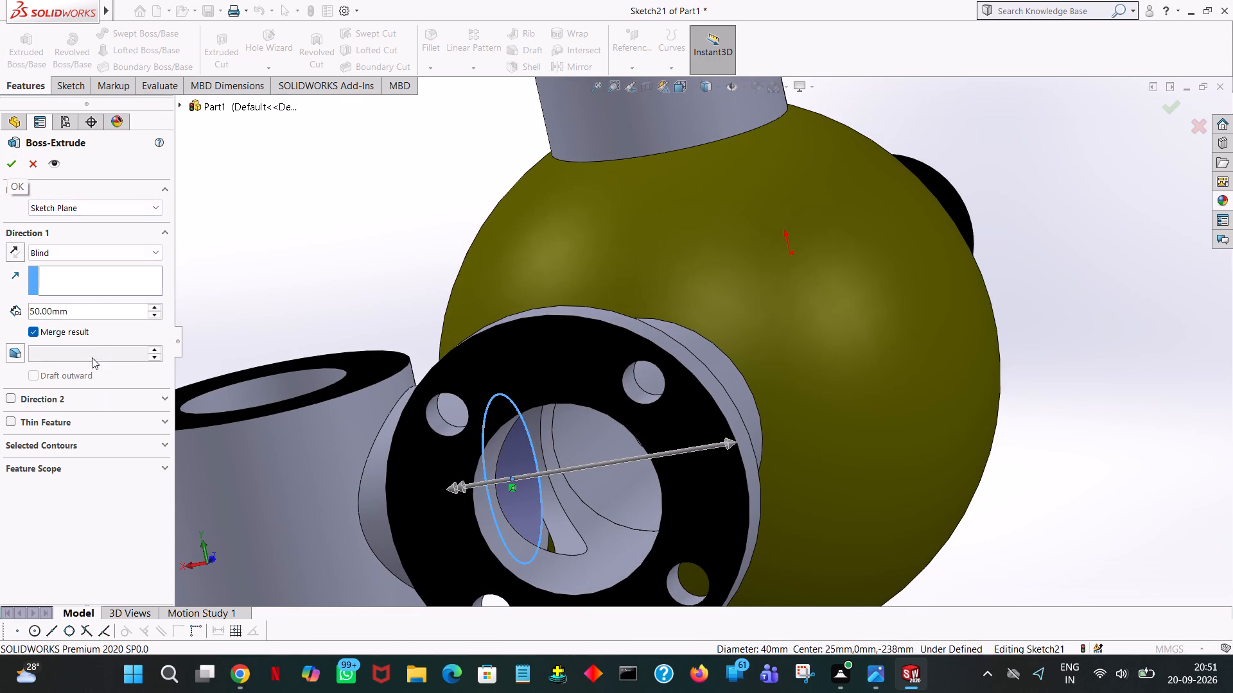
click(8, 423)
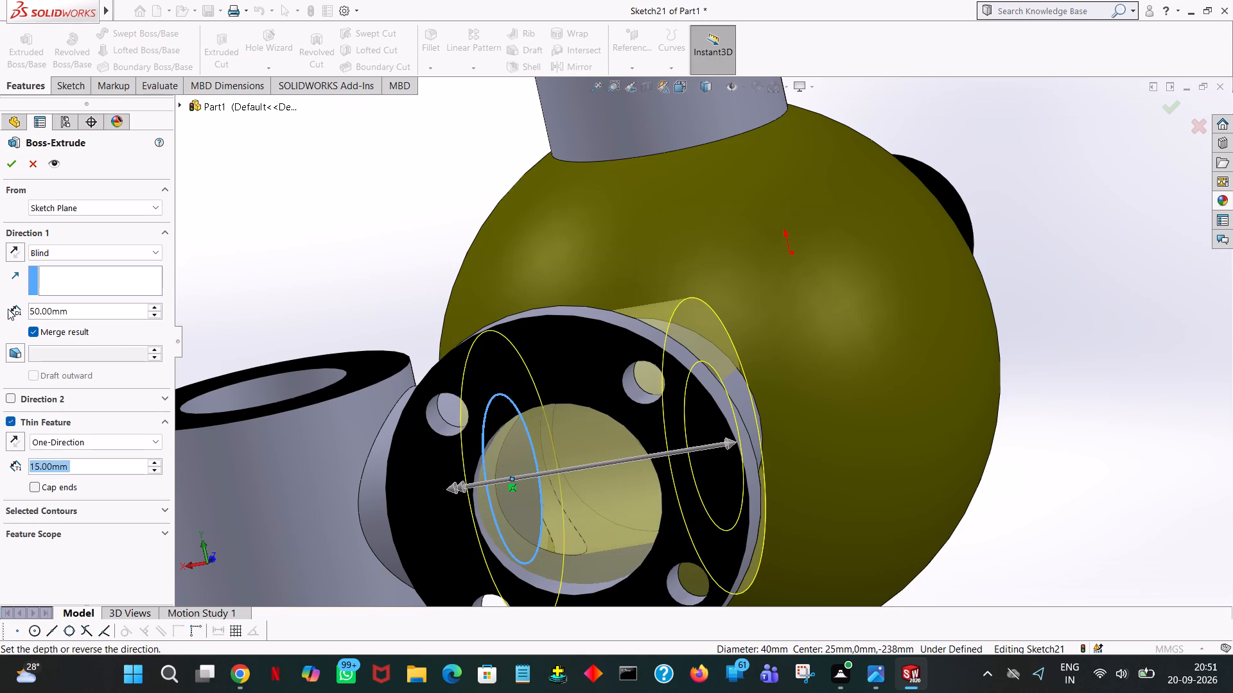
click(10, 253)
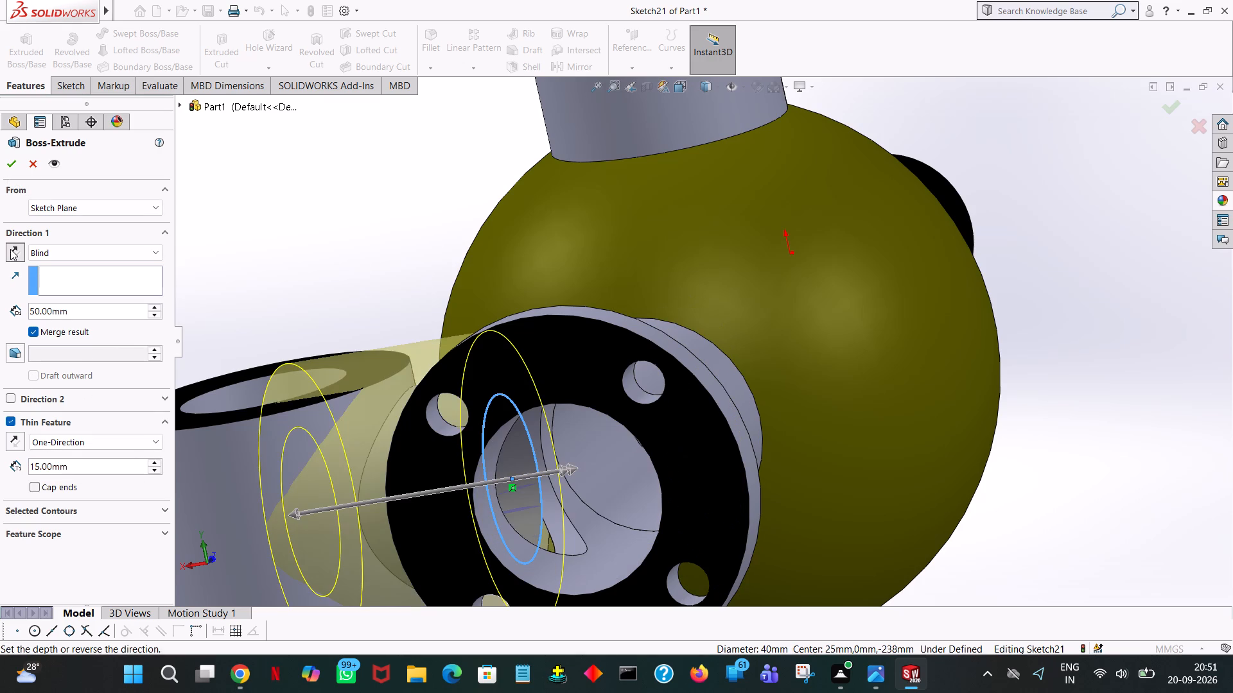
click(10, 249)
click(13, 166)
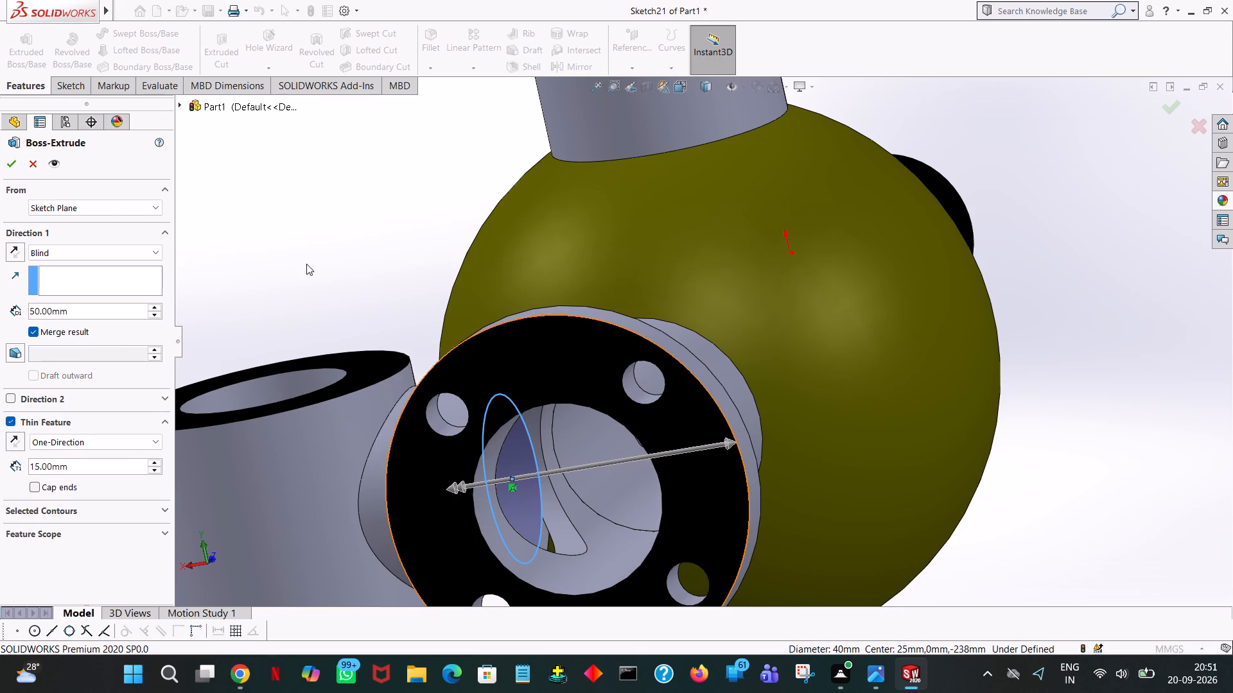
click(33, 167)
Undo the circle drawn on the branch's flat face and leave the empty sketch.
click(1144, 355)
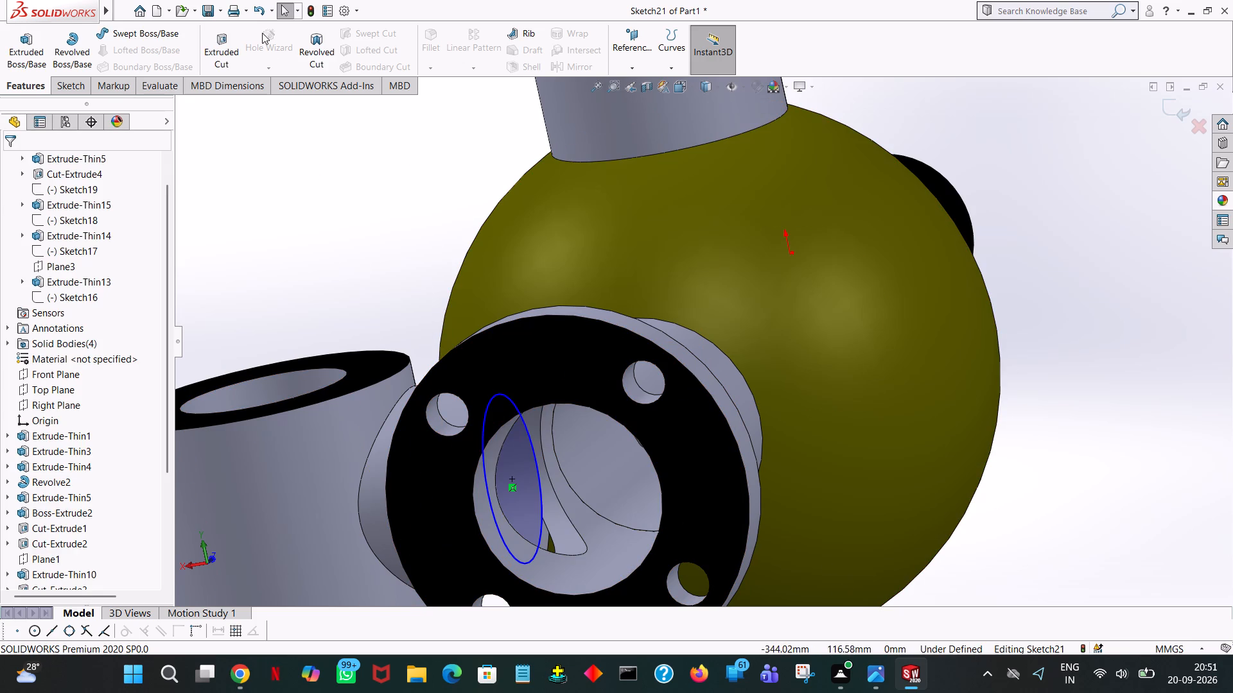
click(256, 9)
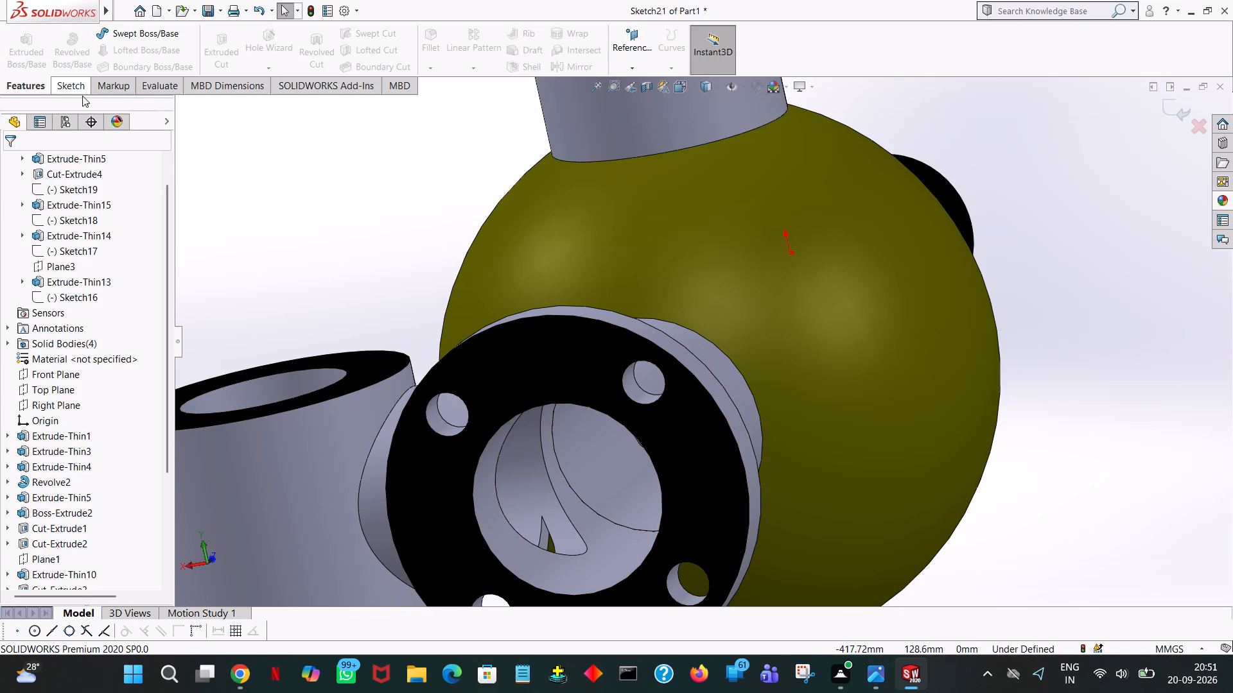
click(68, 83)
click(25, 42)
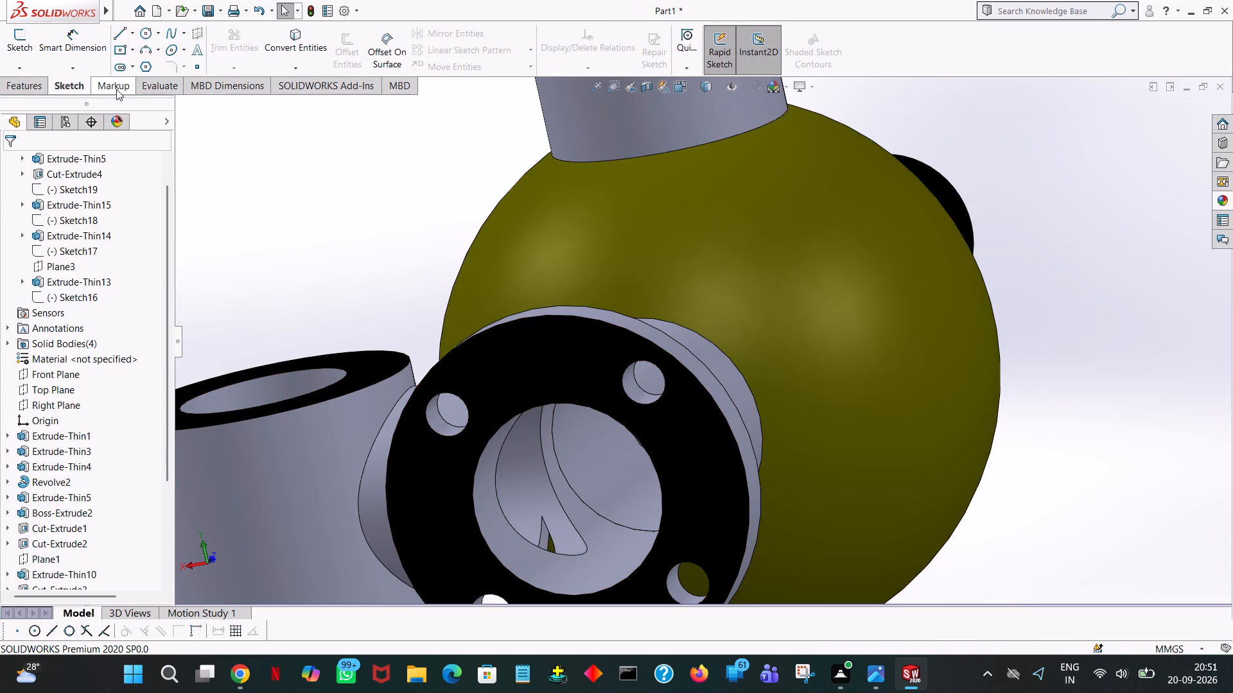
Save the part as "fluid manifold valve" in the "desighn new job" folder, with the model in isometric view.
key(ctrl+7)
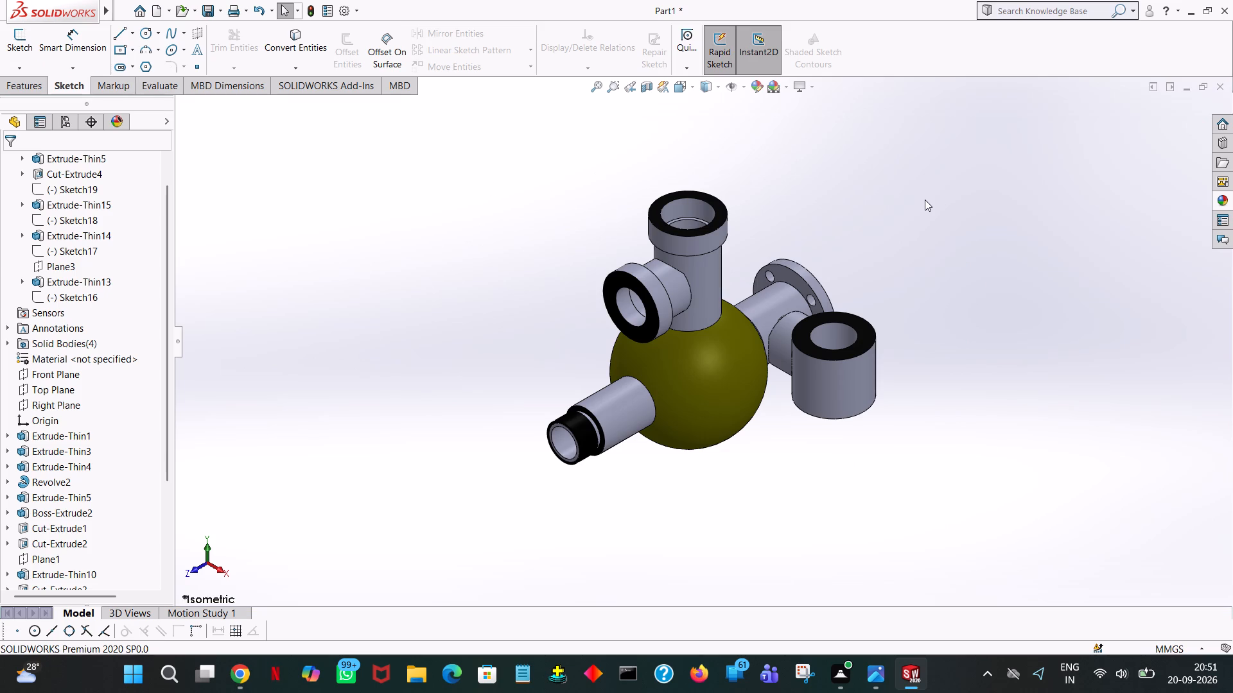
click(925, 200)
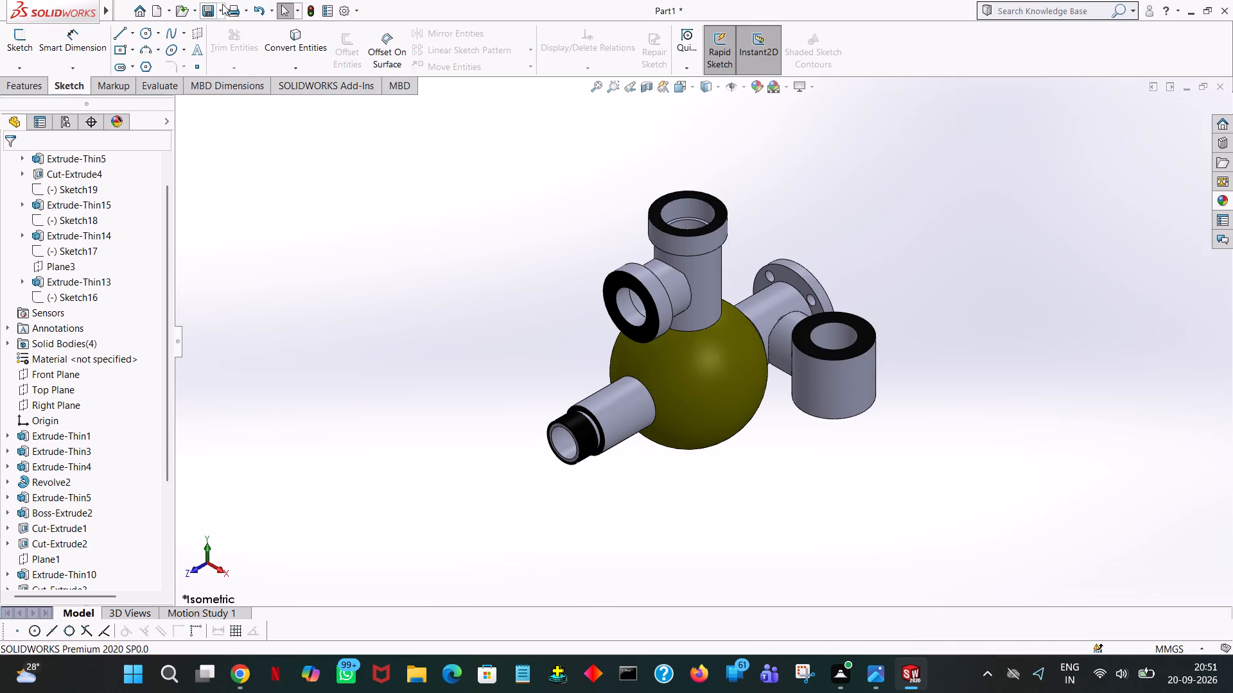
click(222, 4)
click(228, 49)
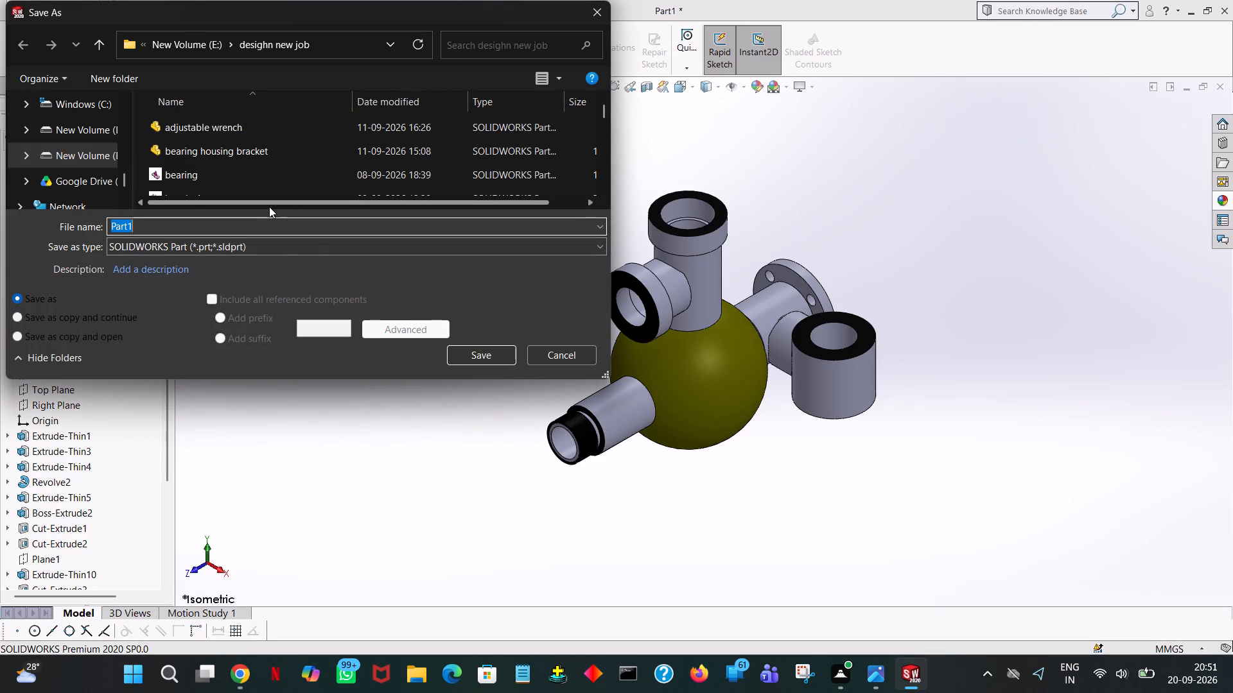
text(fluid manifold valve)
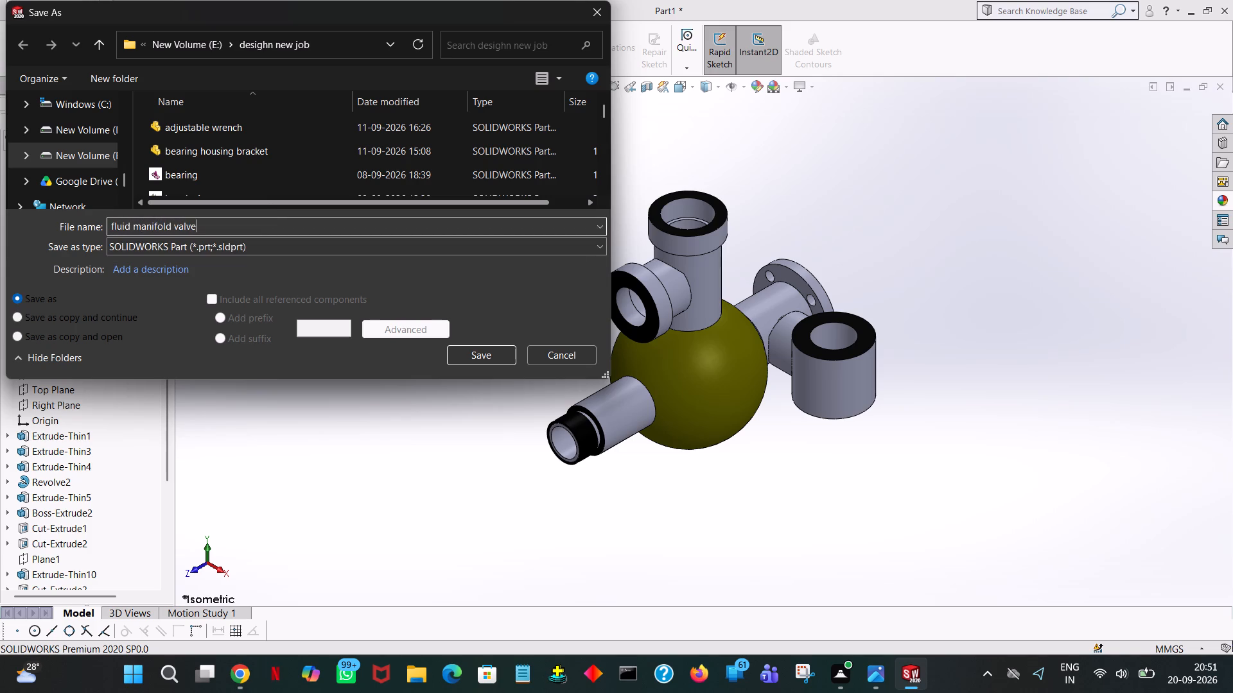
click(473, 359)
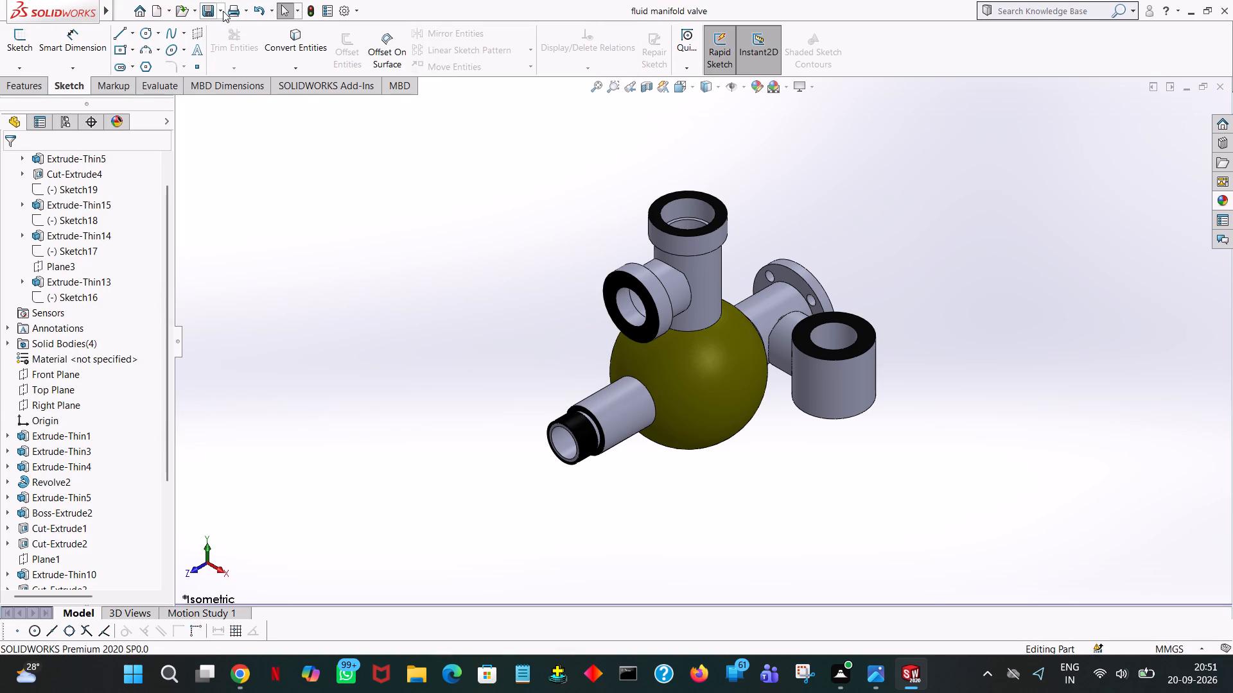
Export the isometric view as an Adobe PDF named "fluid manifold valve" into the "pdf new job" folder on drive E.
click(223, 11)
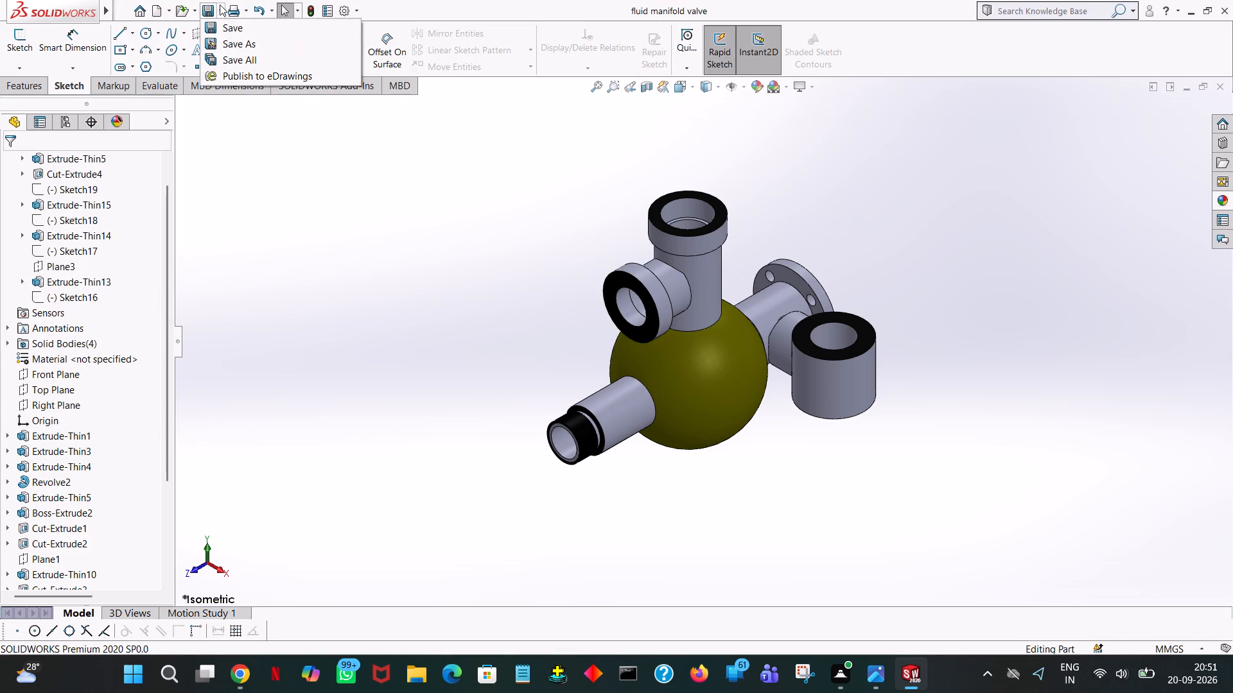
click(223, 44)
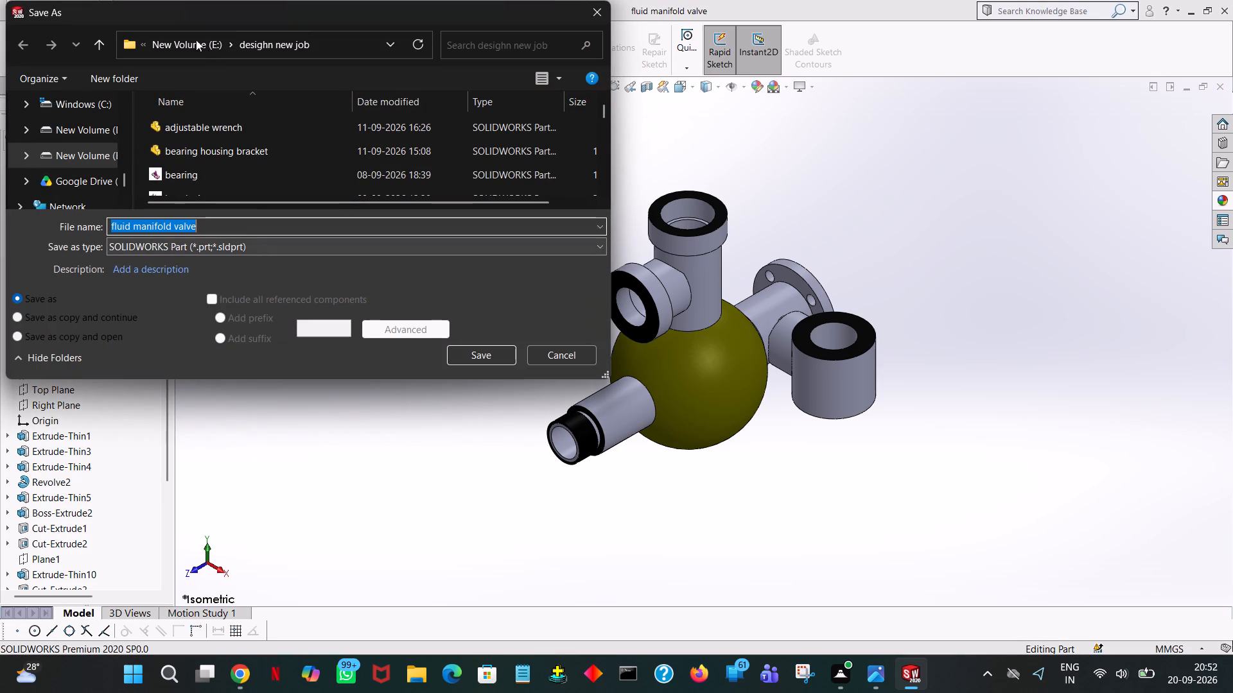
click(171, 43)
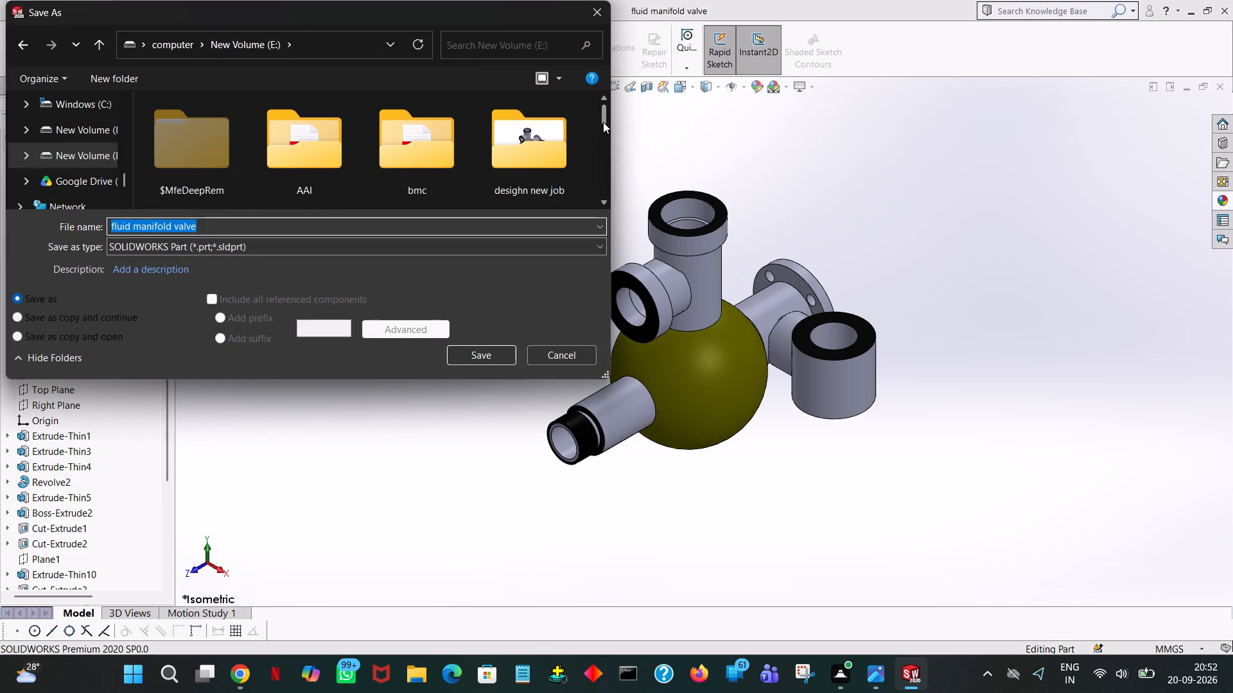
drag(603, 123, 594, 189)
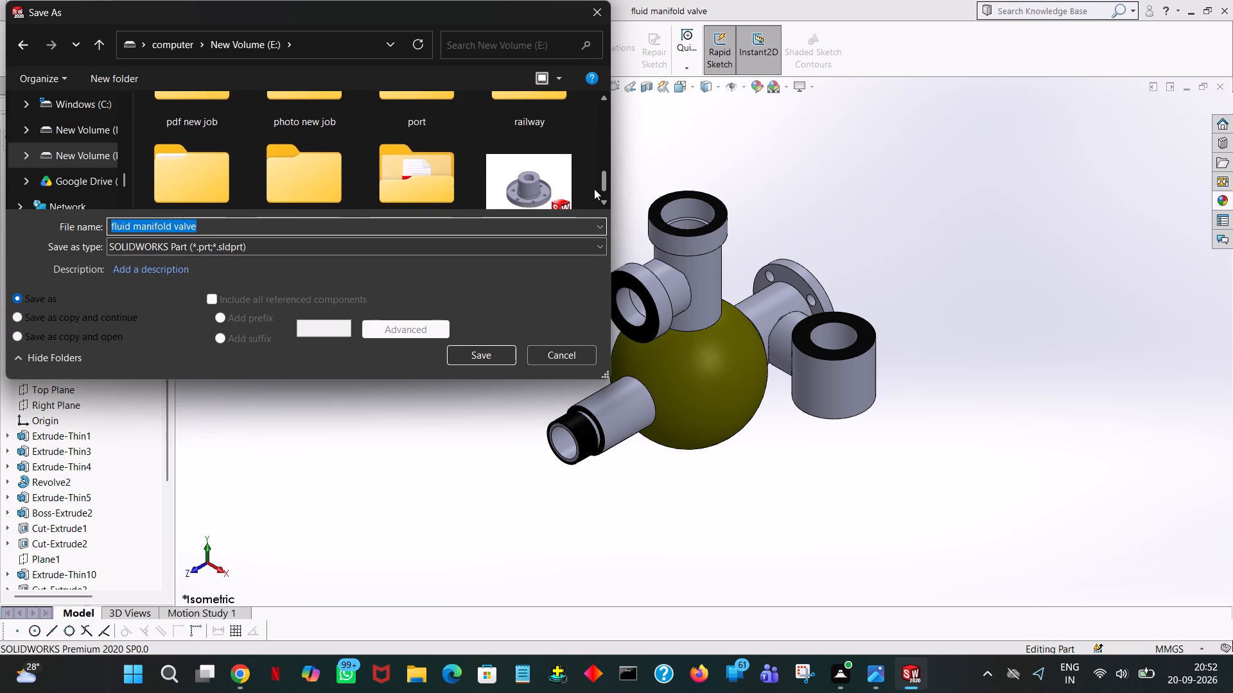
drag(594, 189, 590, 180)
double_click(193, 117)
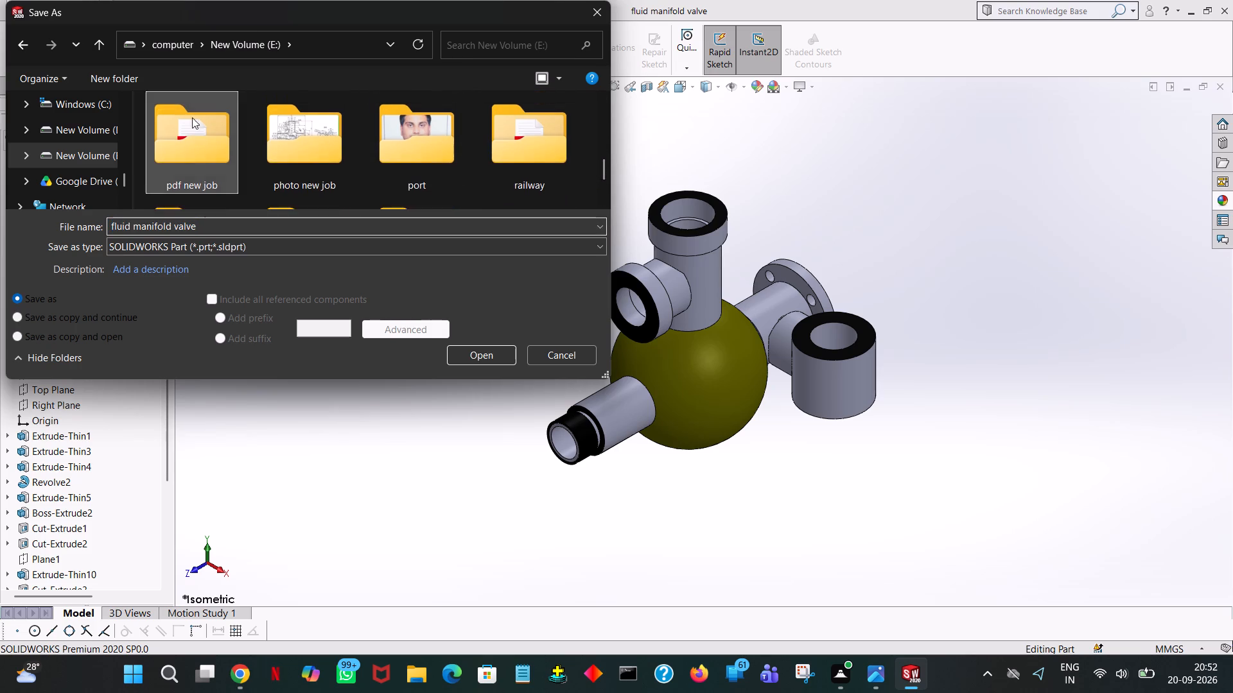
click(202, 248)
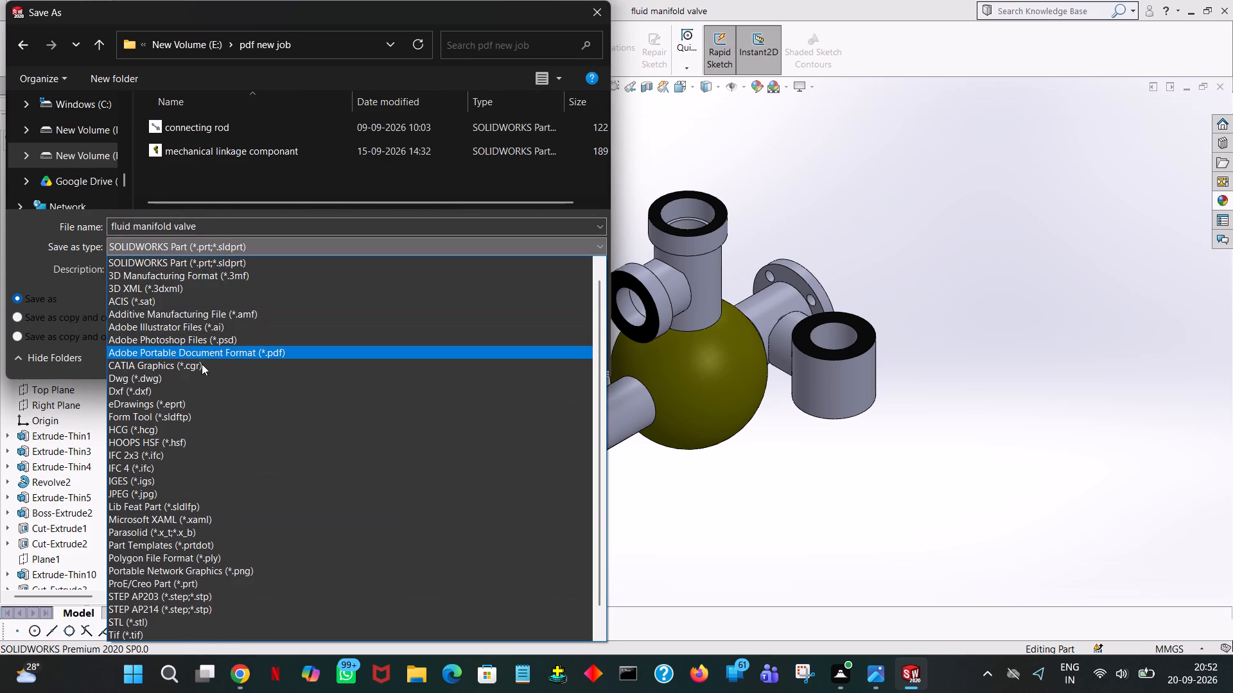
click(208, 353)
click(489, 384)
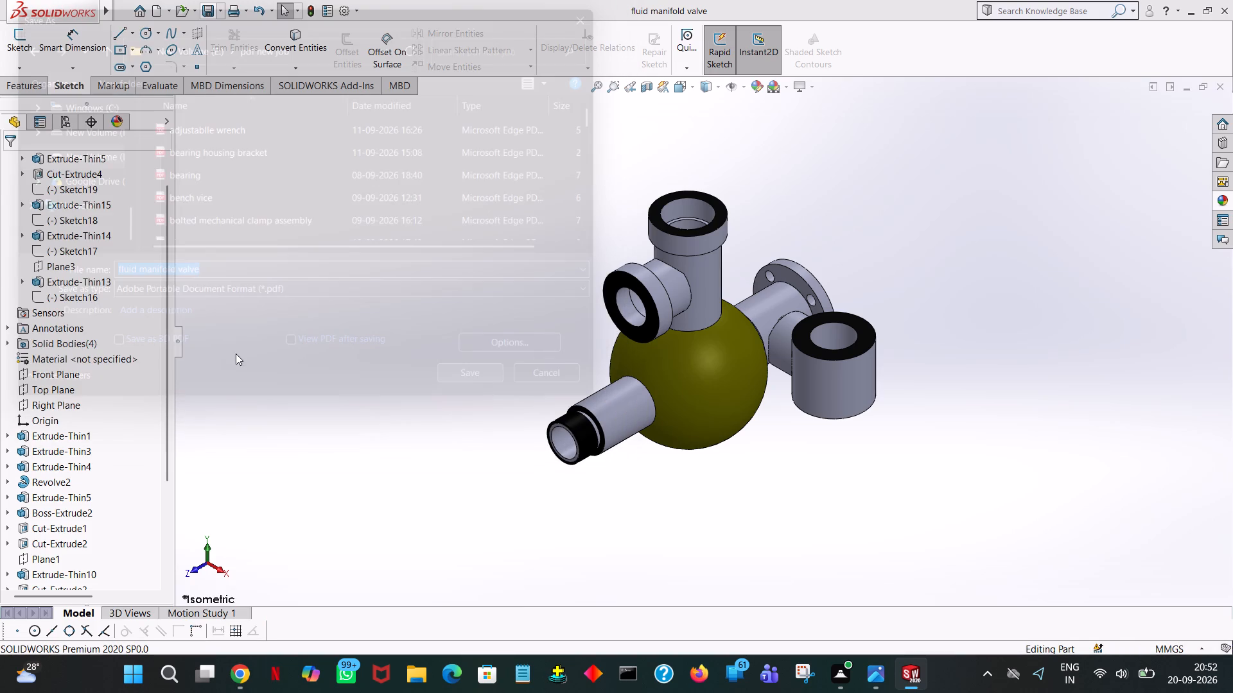